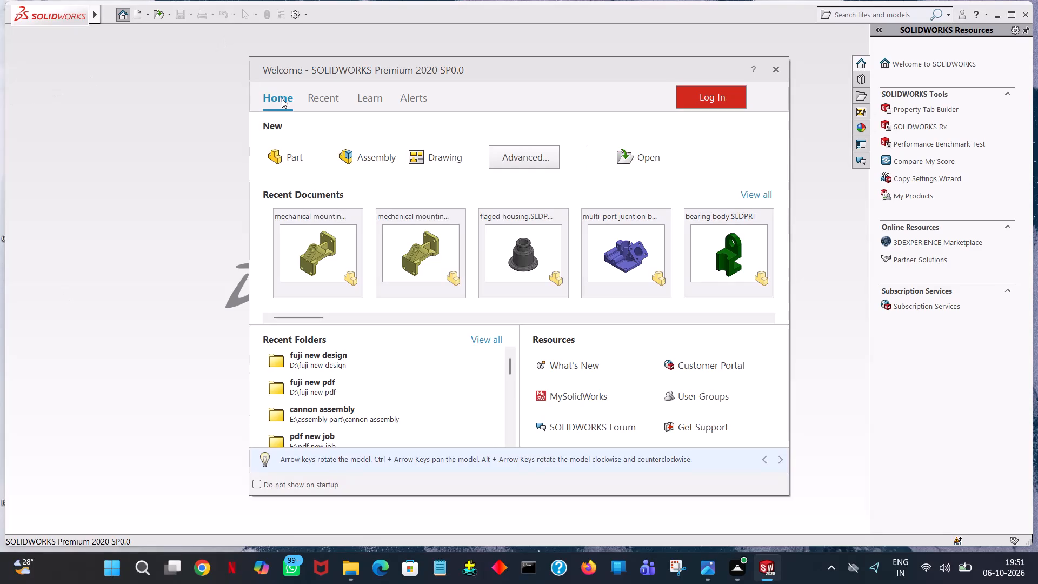
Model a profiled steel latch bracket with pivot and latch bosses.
Create a new part and start a sketch on the Top Plane.
{"action": "double_click", "coordinate": [308, 160]}
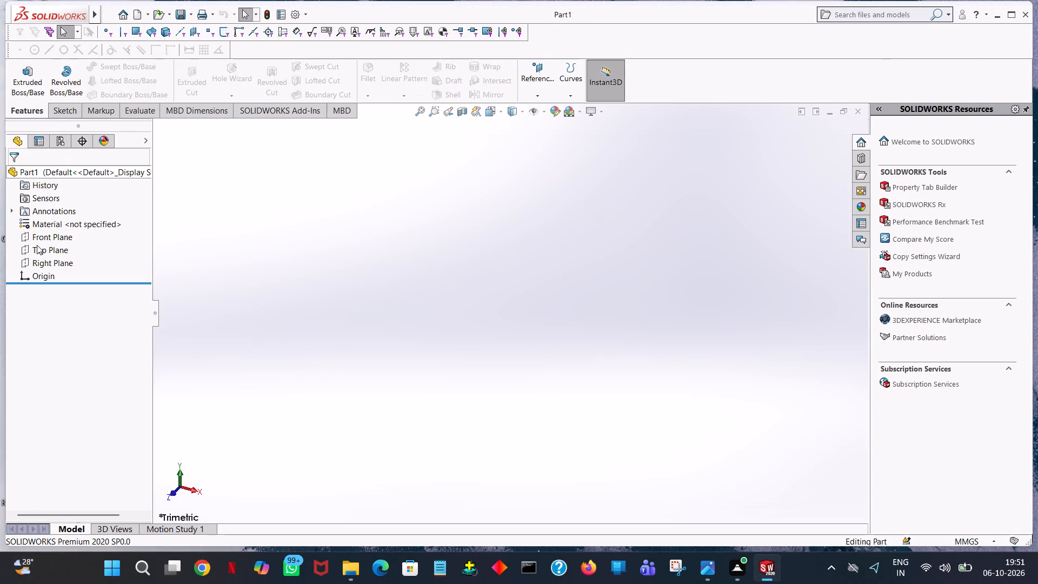
{"action": "left_click", "coordinate": [36, 251]}
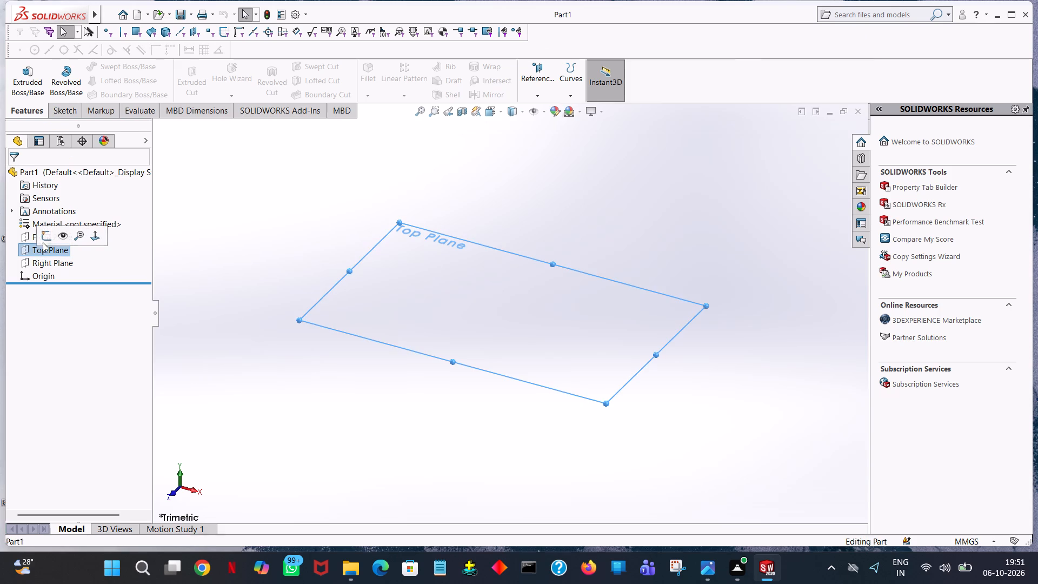
{"action": "left_click", "coordinate": [44, 240]}
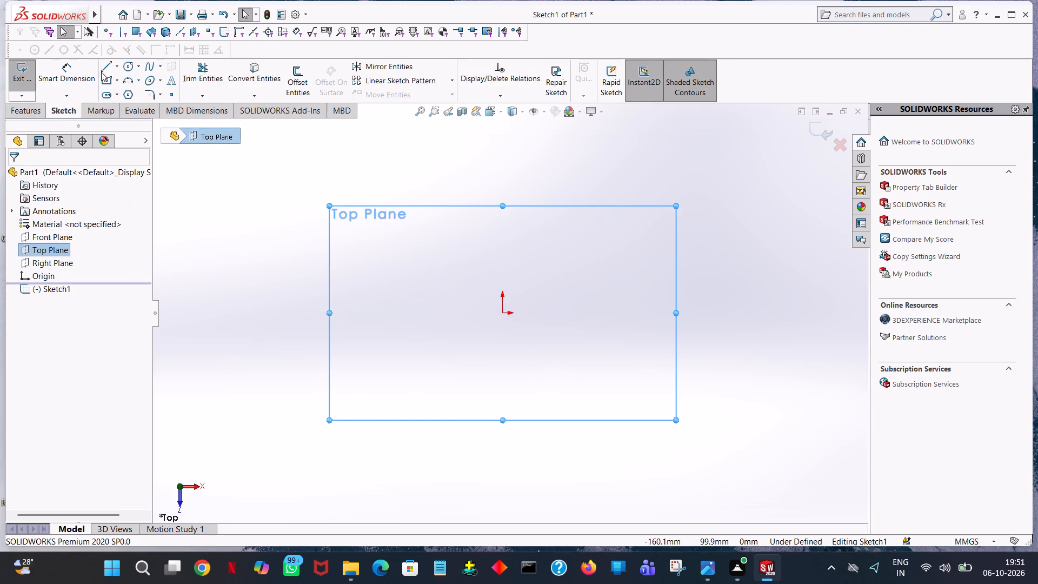
Sketch a horizontal line about 103 mm long from the origin in the negative X direction.
{"action": "left_click", "coordinate": [102, 71]}
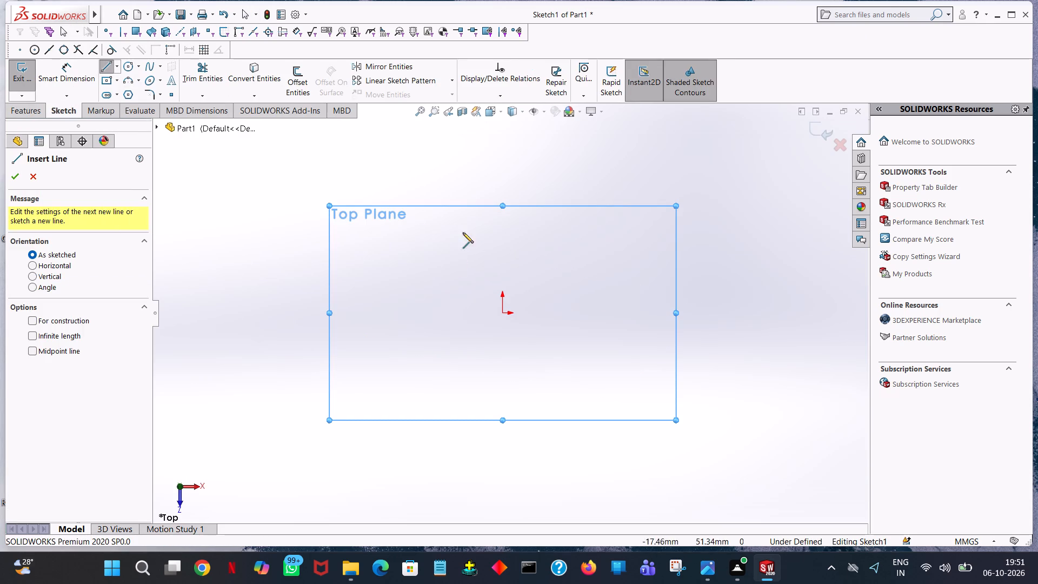
{"action": "left_click", "coordinate": [504, 314]}
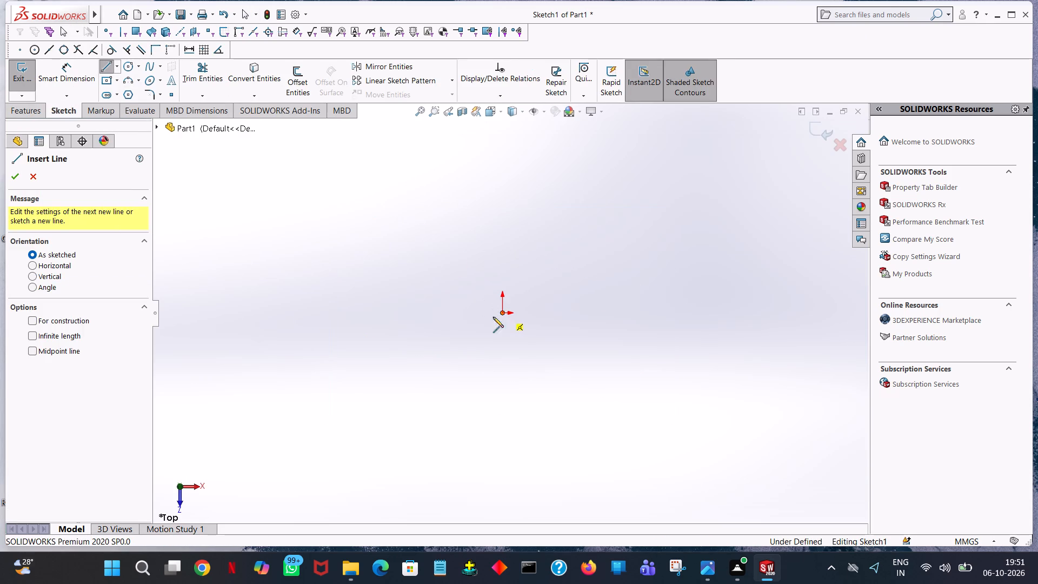
{"action": "left_click", "coordinate": [301, 313]}
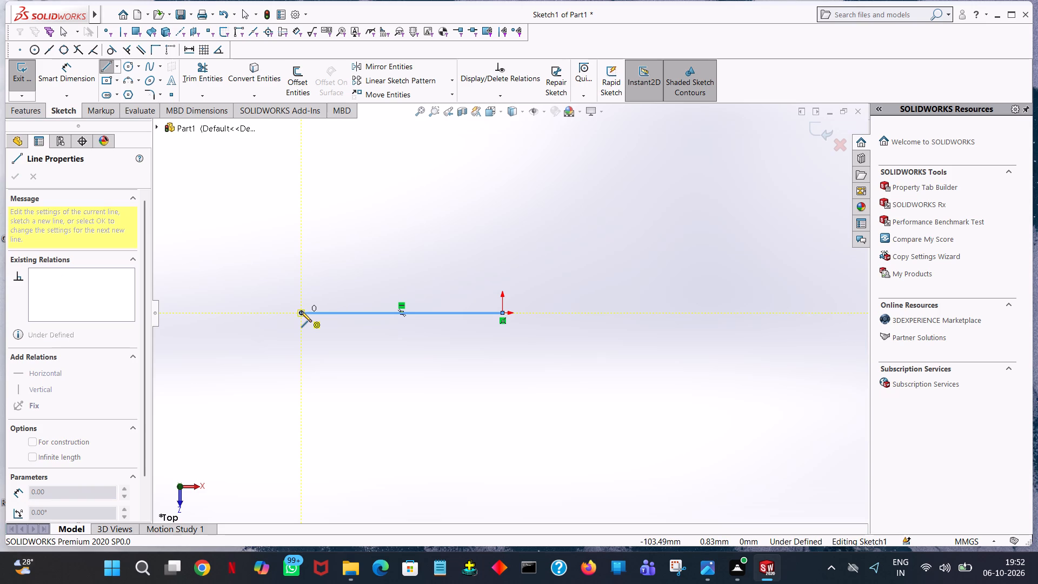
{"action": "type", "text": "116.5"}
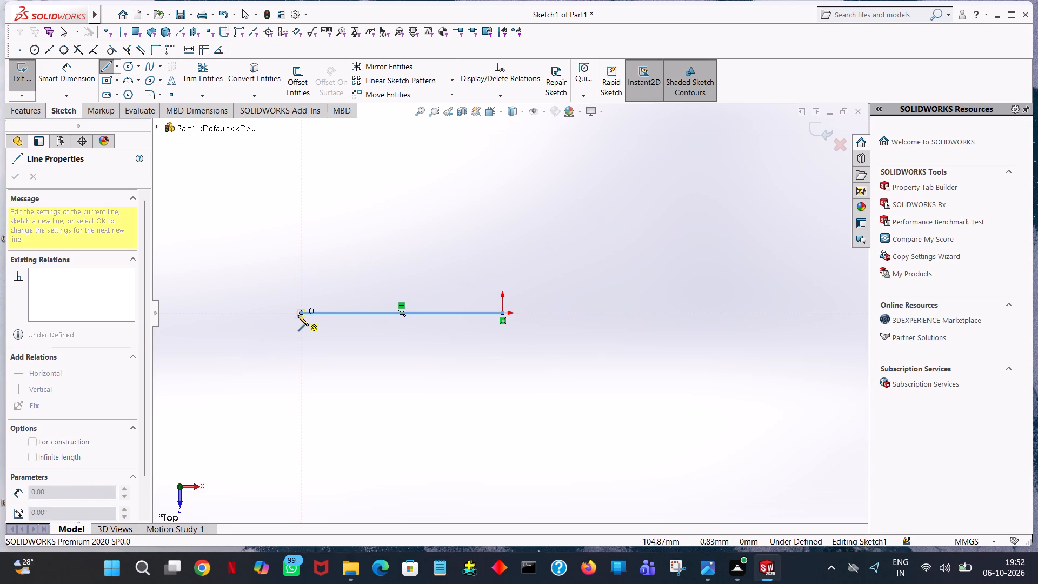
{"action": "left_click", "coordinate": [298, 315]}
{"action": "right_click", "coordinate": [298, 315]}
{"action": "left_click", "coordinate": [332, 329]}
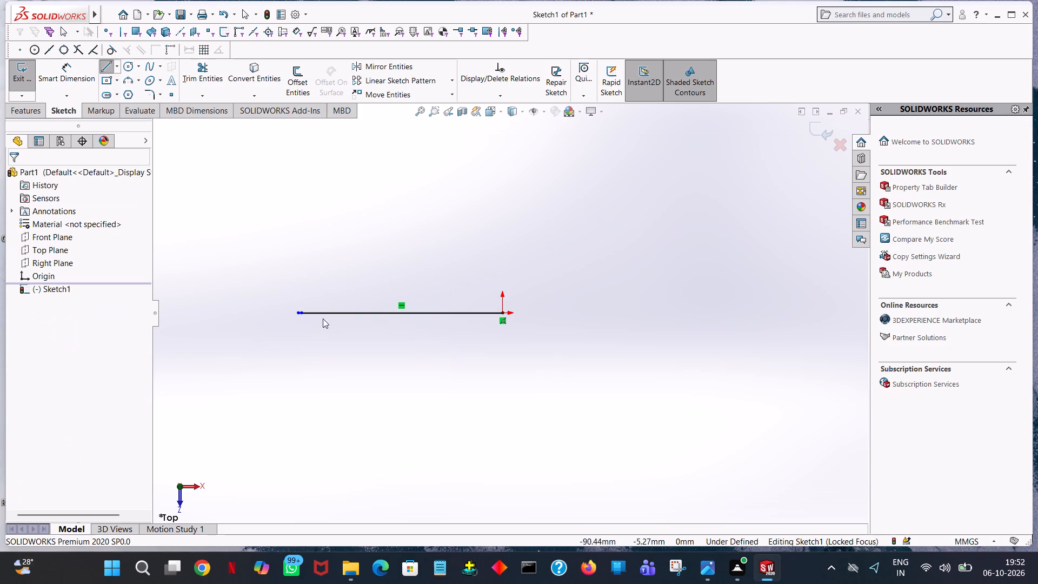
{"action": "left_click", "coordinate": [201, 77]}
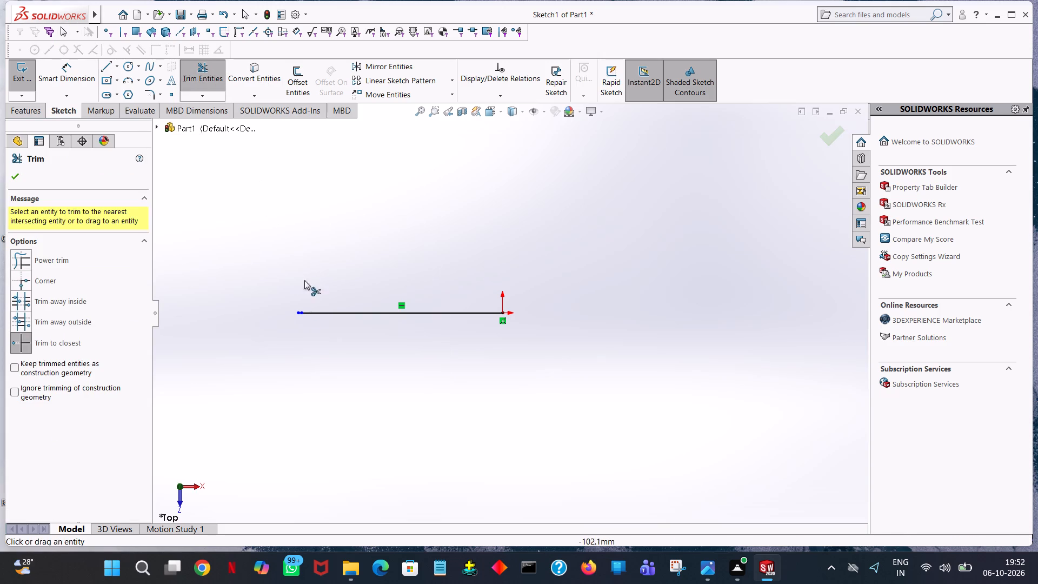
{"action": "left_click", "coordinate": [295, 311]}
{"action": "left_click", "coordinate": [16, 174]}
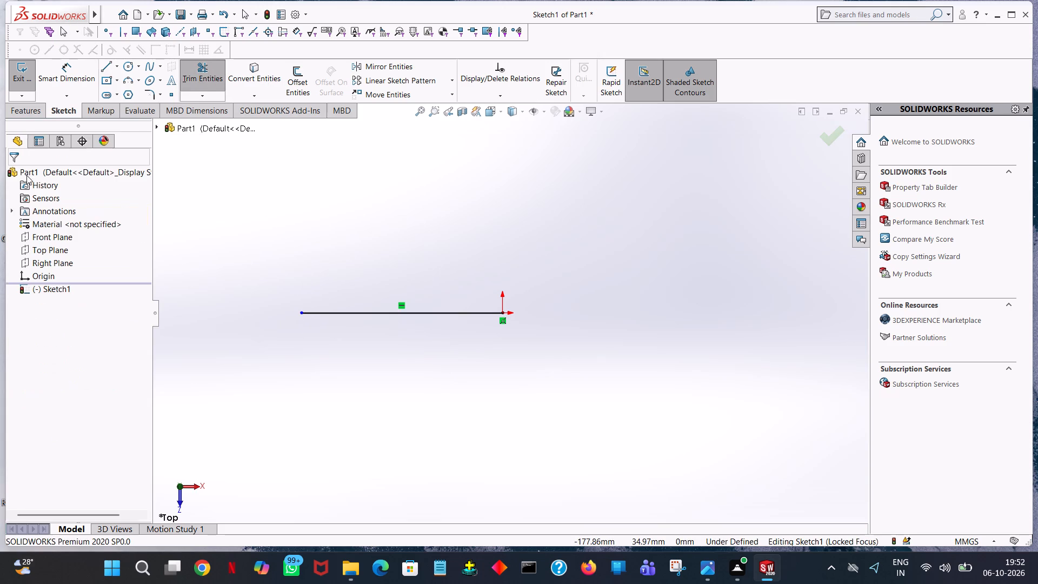
Set the horizontal line's length to 116.5 mm.
{"action": "left_click", "coordinate": [338, 312]}
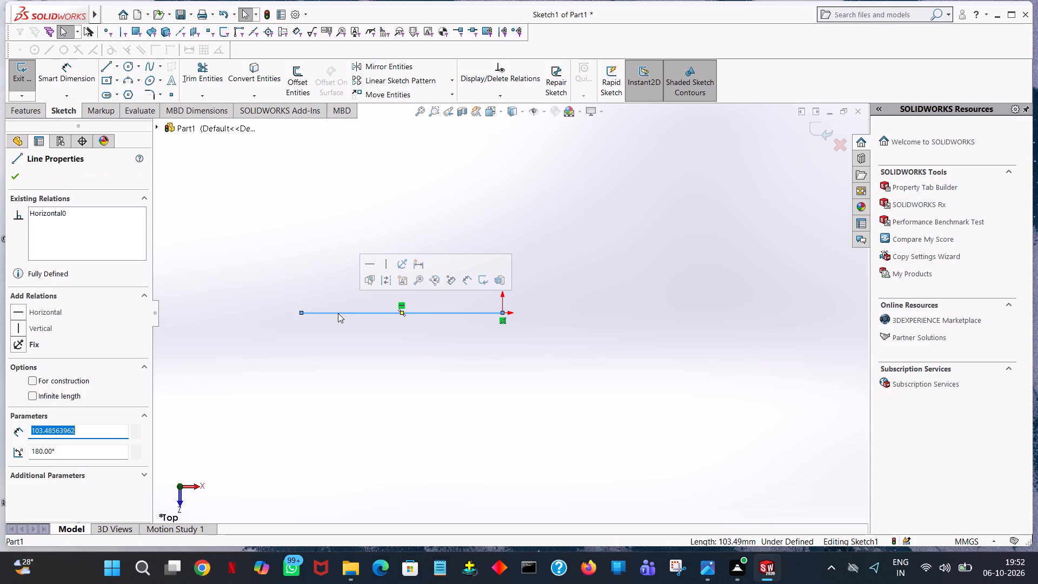
{"action": "type", "text": "116.5"}
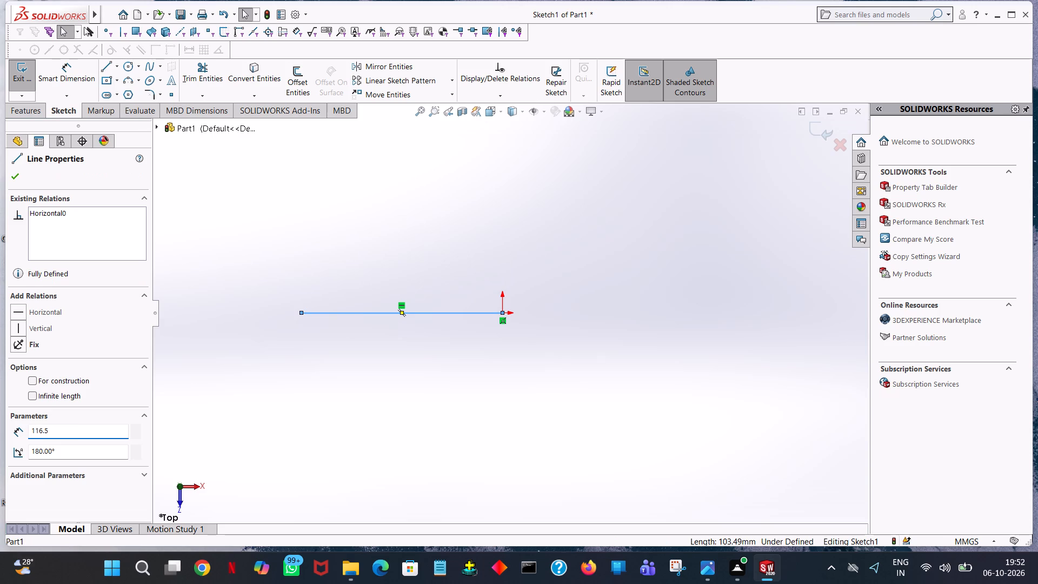
{"action": "key", "text": "Return"}
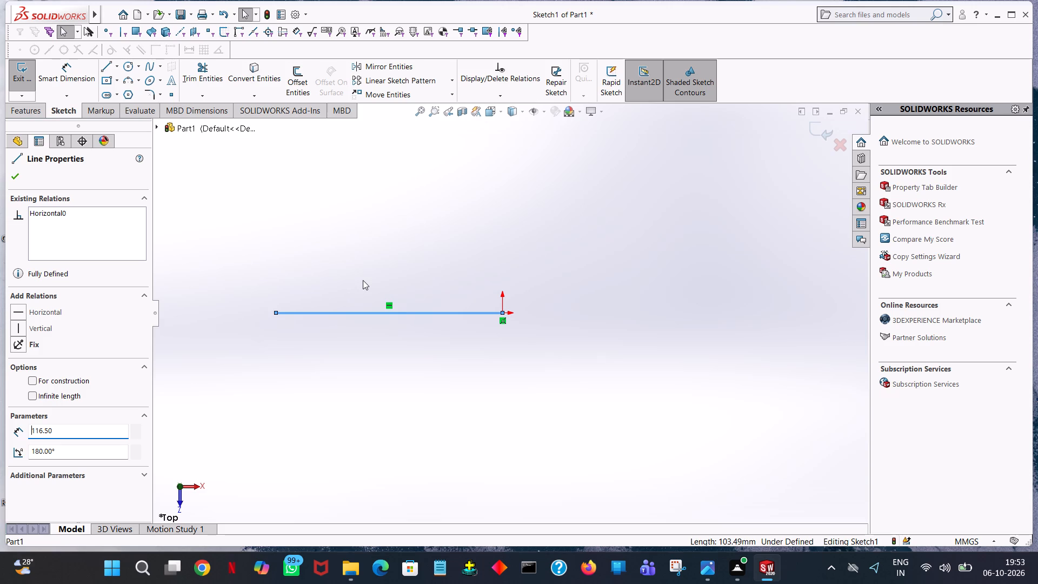
{"action": "left_click", "coordinate": [10, 180]}
{"action": "left_click", "coordinate": [337, 201]}
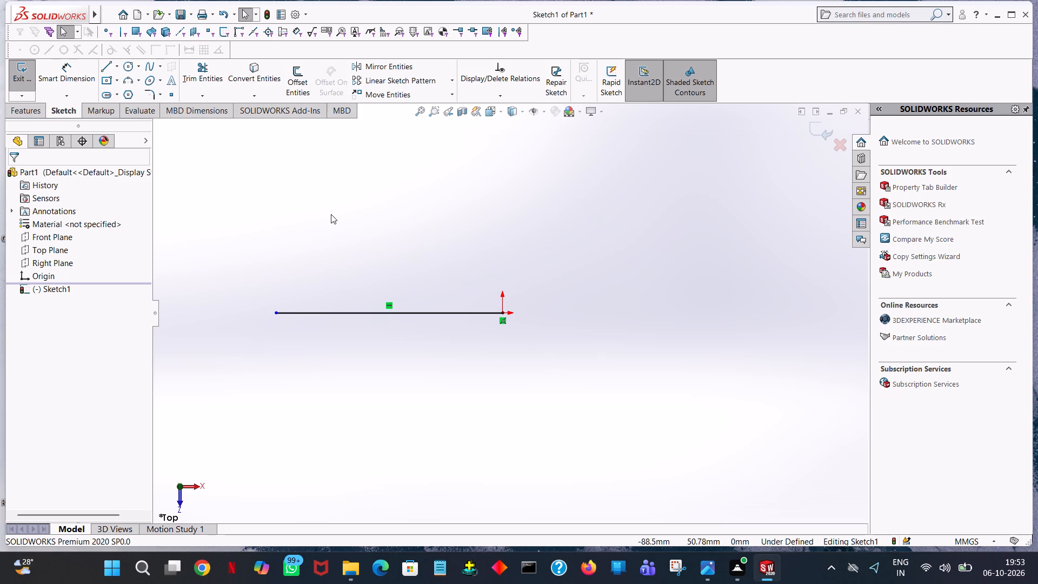
Sketch a vertical line upward from the free end of the 116.5 mm line and set its length to 38.5 mm.
{"action": "middle_click_drag", "start_coordinate": [412, 258], "coordinate": [434, 262], "text": "ctrl"}
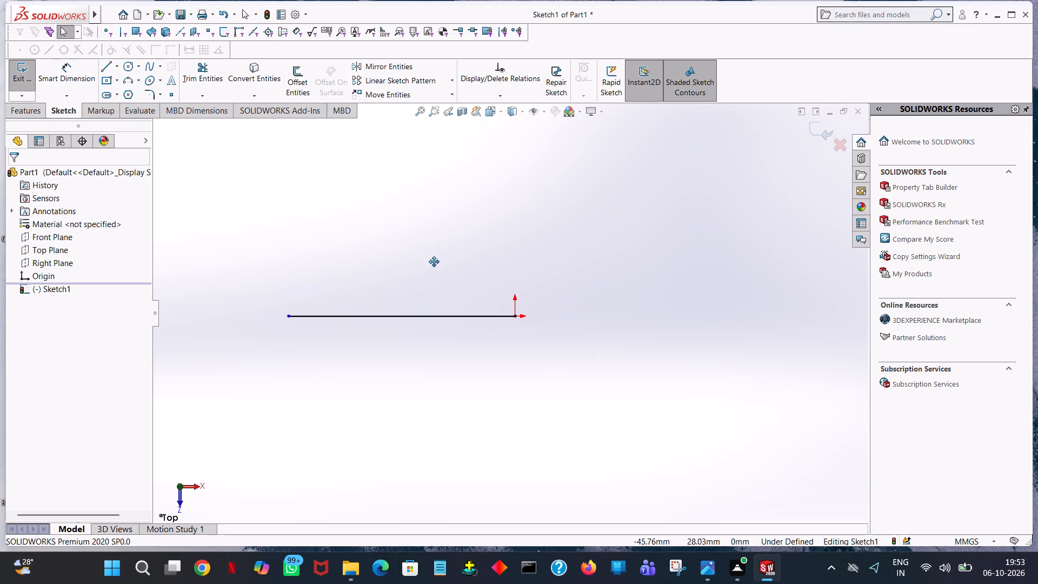
{"action": "middle_click_drag", "start_coordinate": [434, 262], "coordinate": [587, 324], "text": "ctrl"}
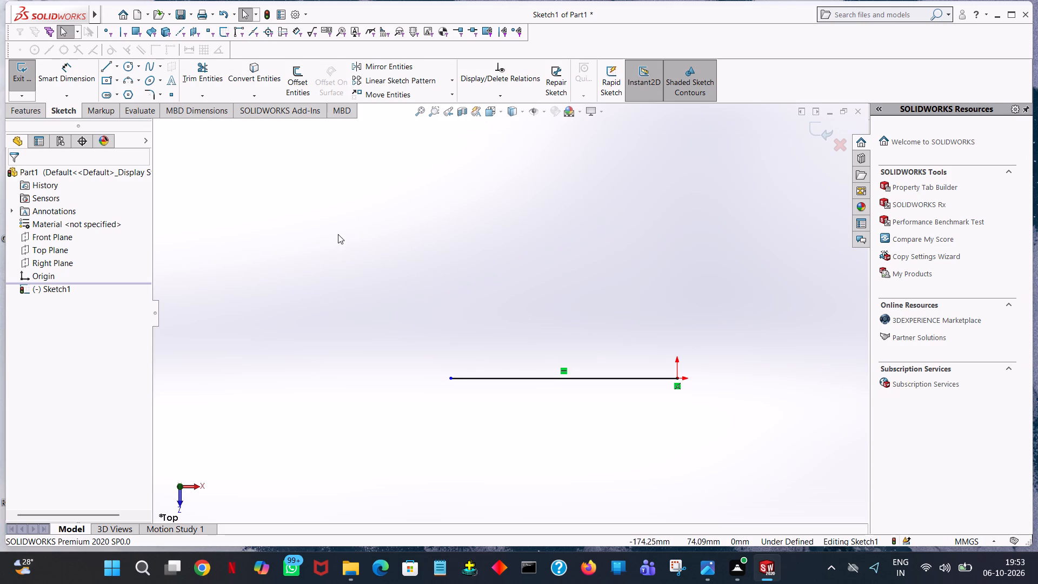
{"action": "left_click", "coordinate": [107, 72]}
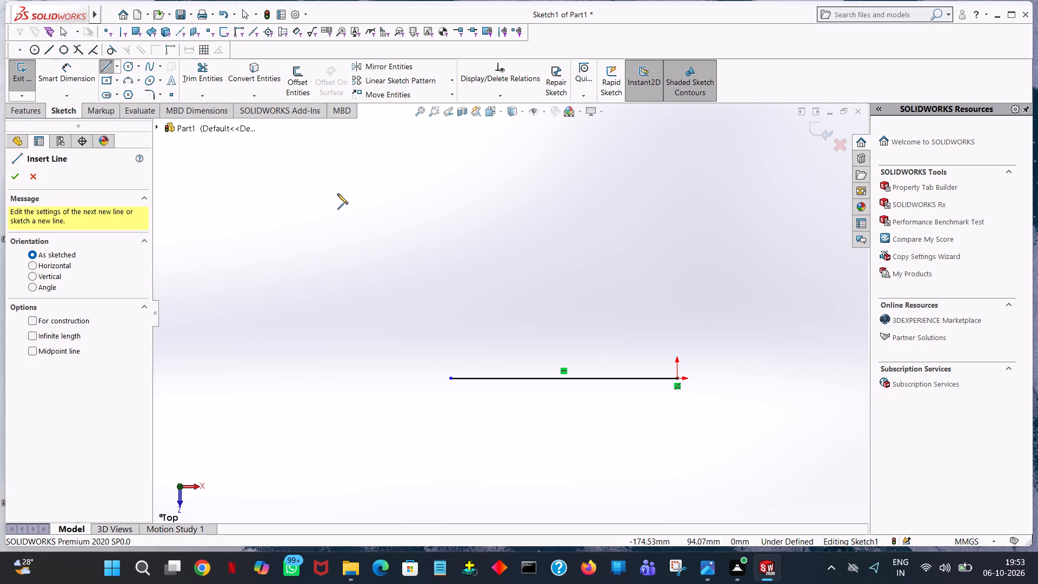
{"action": "left_click", "coordinate": [449, 377]}
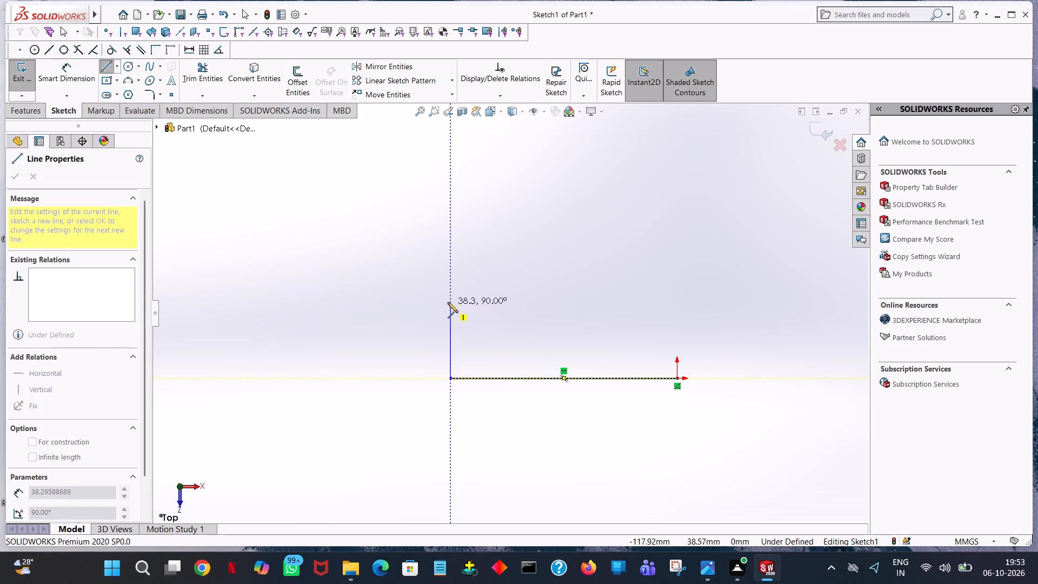
{"action": "left_click", "coordinate": [451, 295]}
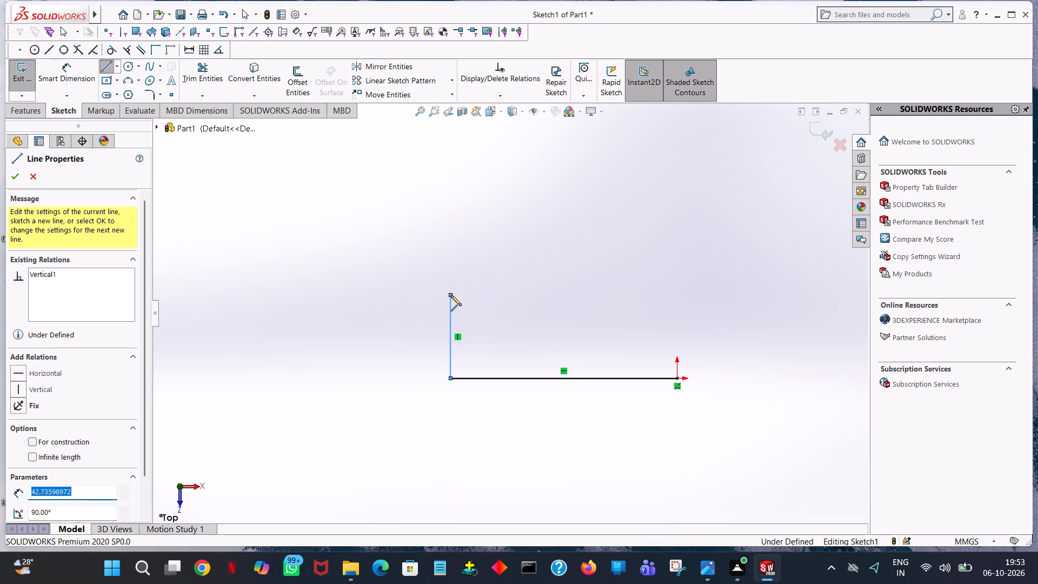
{"action": "key", "text": "3"}
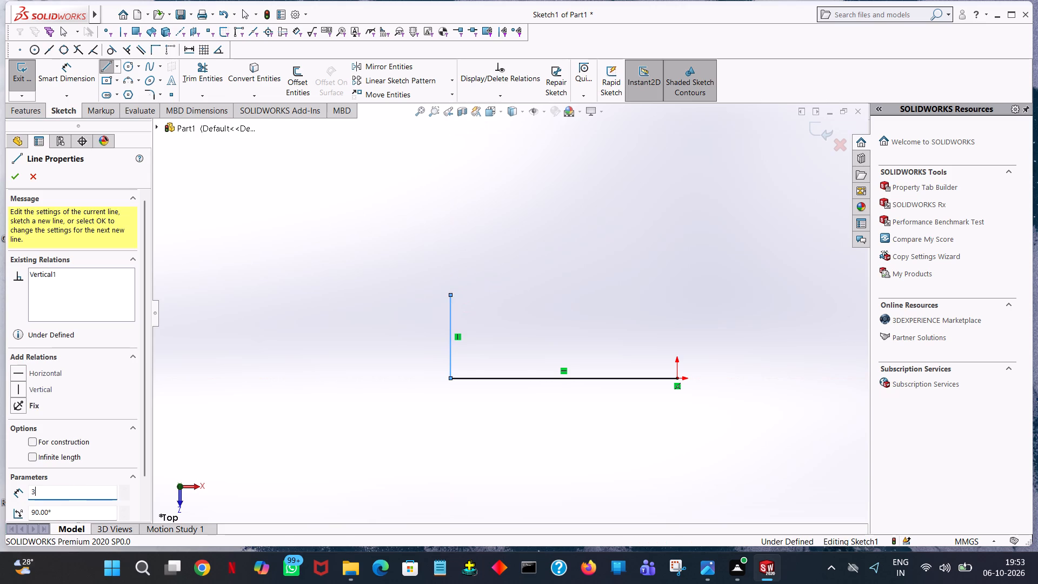
{"action": "key", "text": "8"}
{"action": "type", "text": ".5"}
{"action": "key", "text": "Return"}
Continue with a horizontal line from the vertical line's upper end, away from the origin, set its length to 43.5 mm, and end the chain.
{"action": "left_click", "coordinate": [355, 304]}
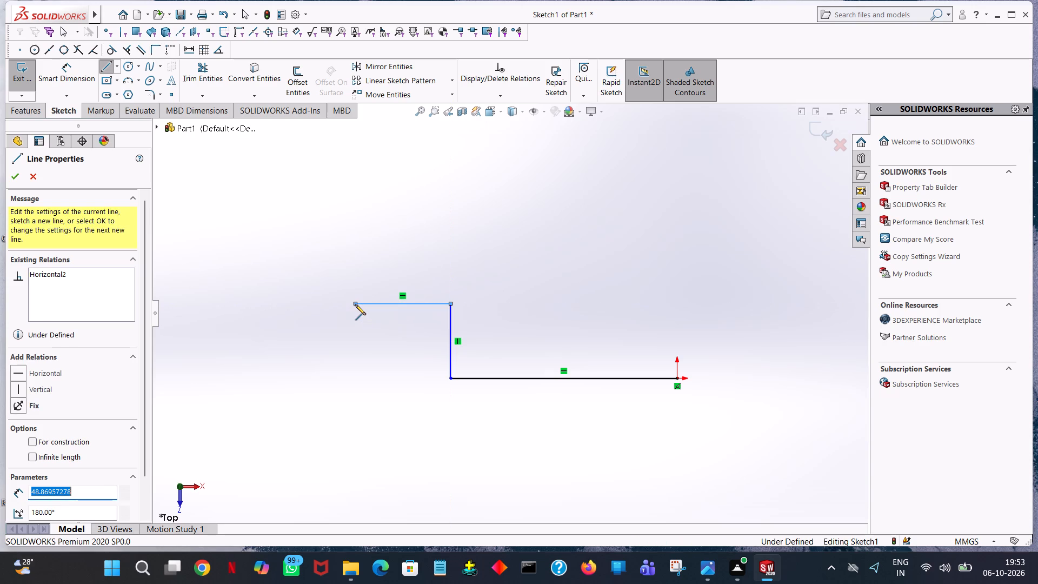
{"action": "type", "text": "43."}
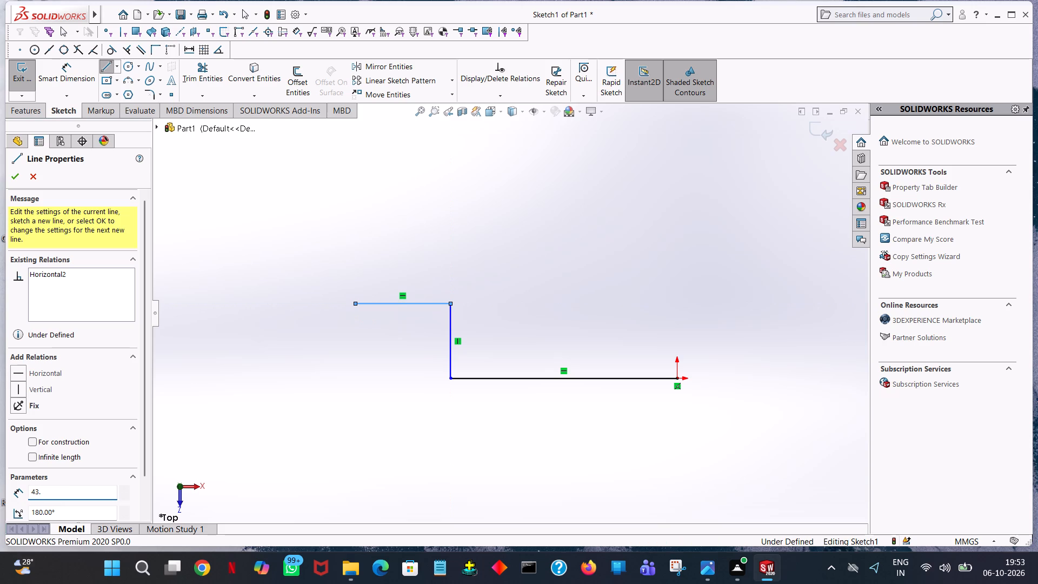
{"action": "key", "text": "5"}
{"action": "key", "text": "Return"}
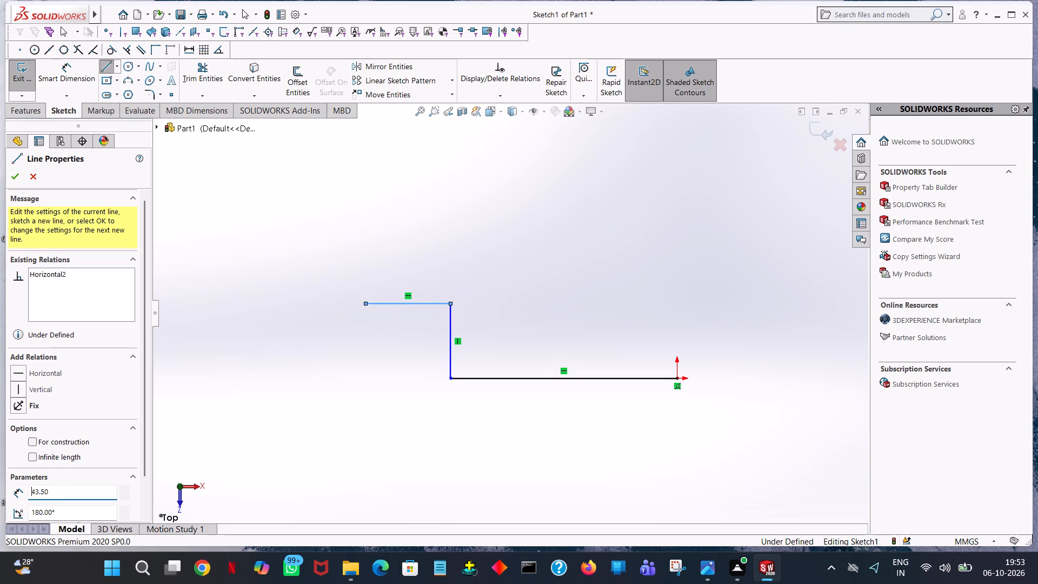
{"action": "right_click", "coordinate": [355, 304]}
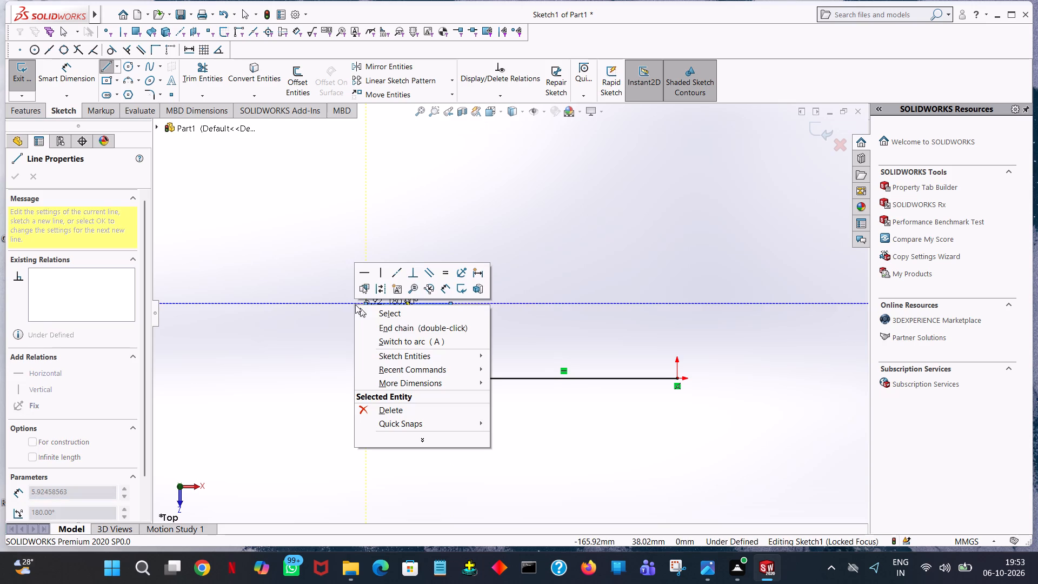
{"action": "left_click", "coordinate": [409, 313]}
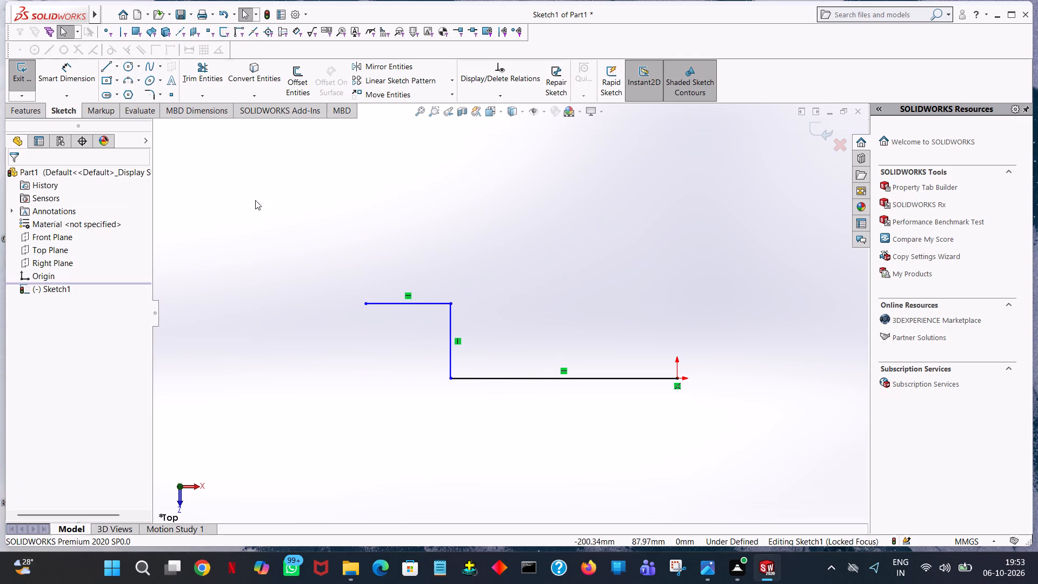
Sketch a circle centred on the free end of the 43.5 mm line and set its radius to 8 mm.
{"action": "left_click", "coordinate": [128, 65]}
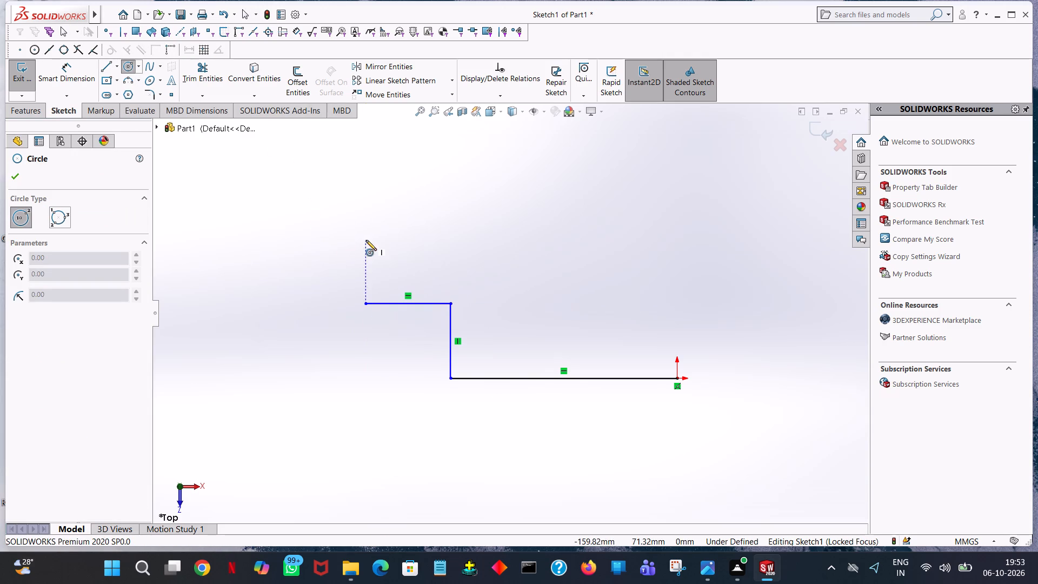
{"action": "left_click", "coordinate": [365, 304]}
{"action": "left_click", "coordinate": [369, 284]}
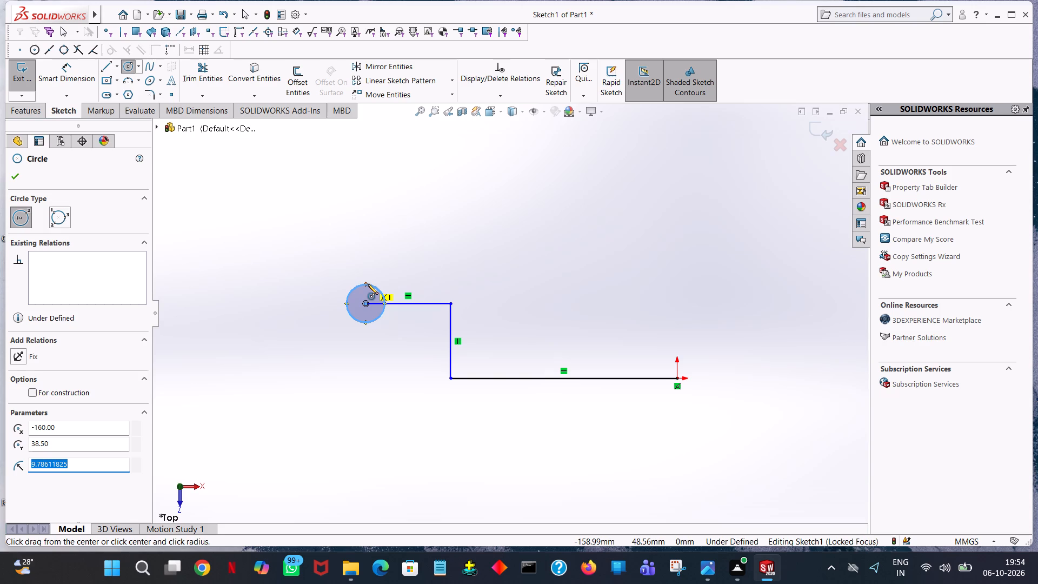
{"action": "key", "text": "8"}
{"action": "key", "text": "Return"}
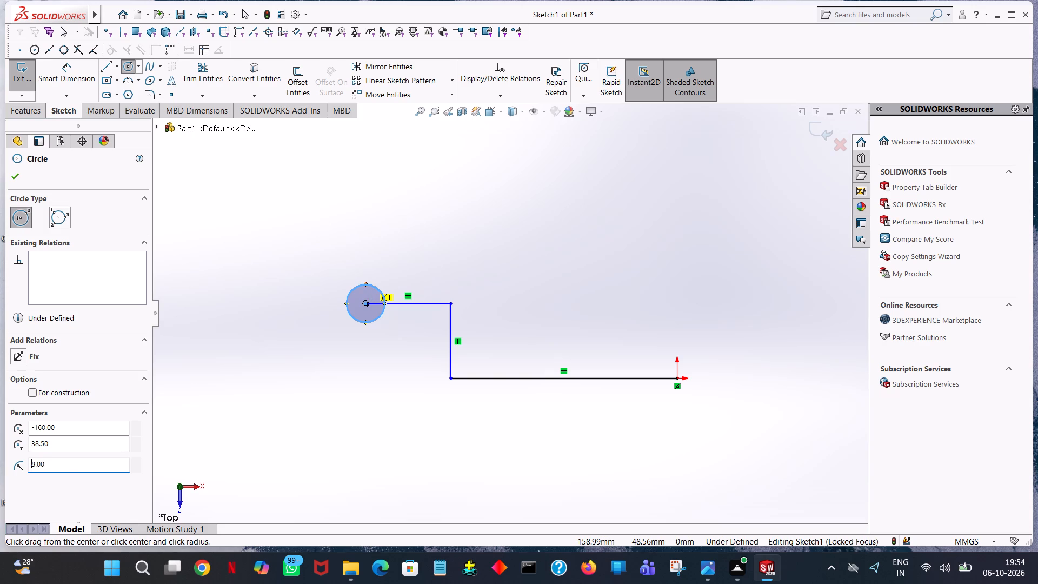
{"action": "left_click", "coordinate": [8, 170]}
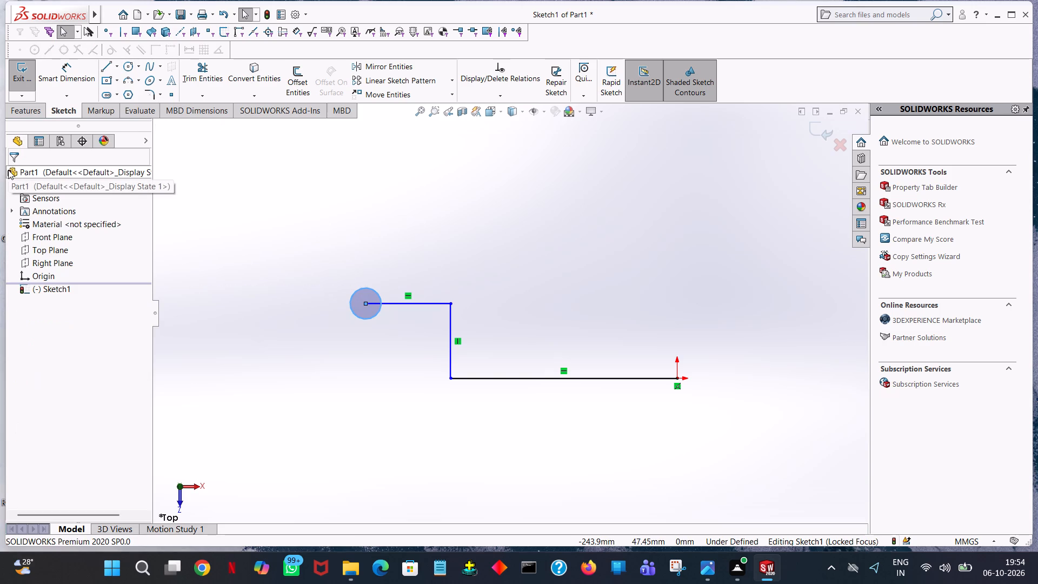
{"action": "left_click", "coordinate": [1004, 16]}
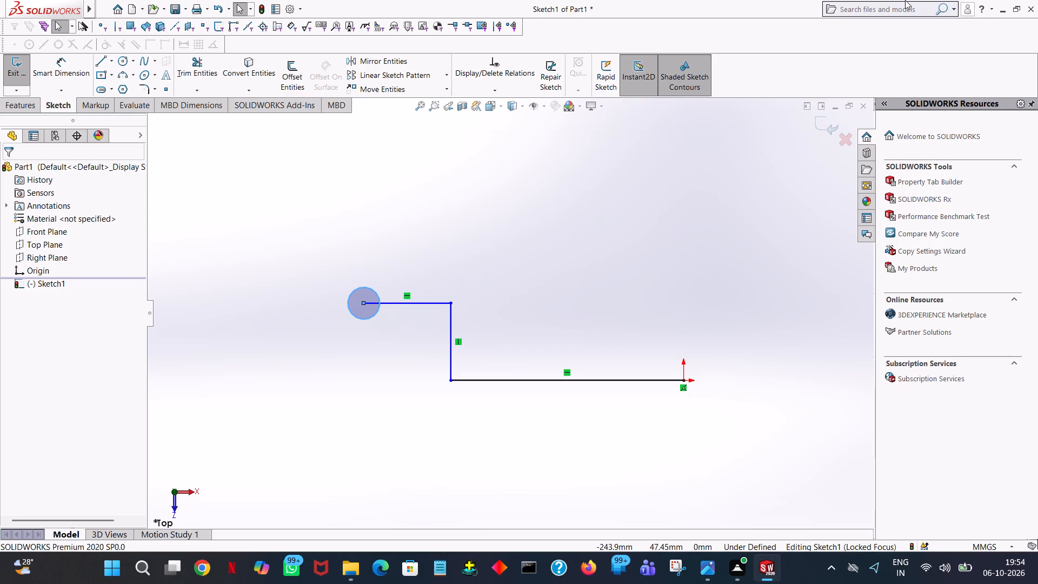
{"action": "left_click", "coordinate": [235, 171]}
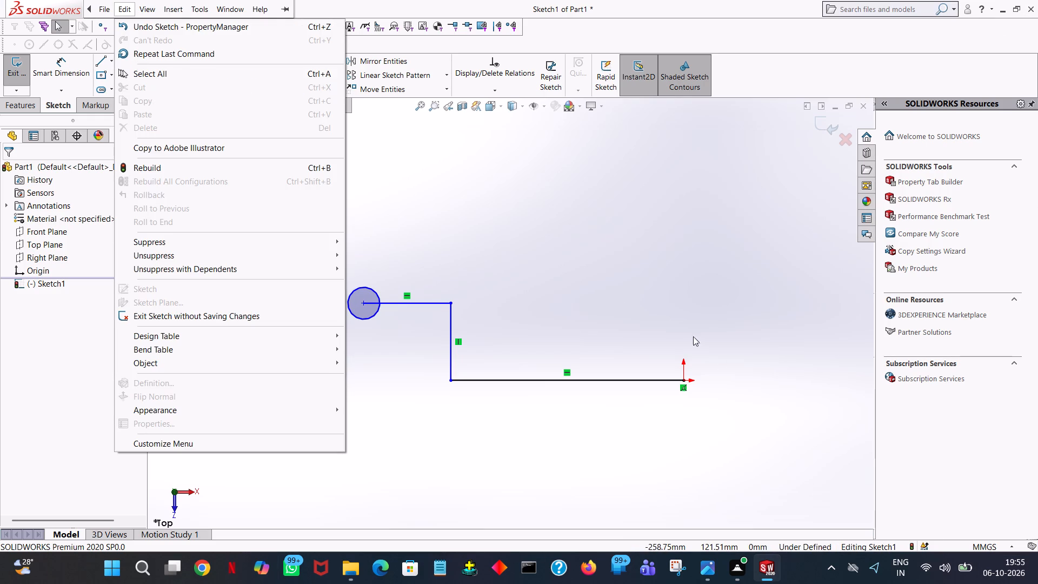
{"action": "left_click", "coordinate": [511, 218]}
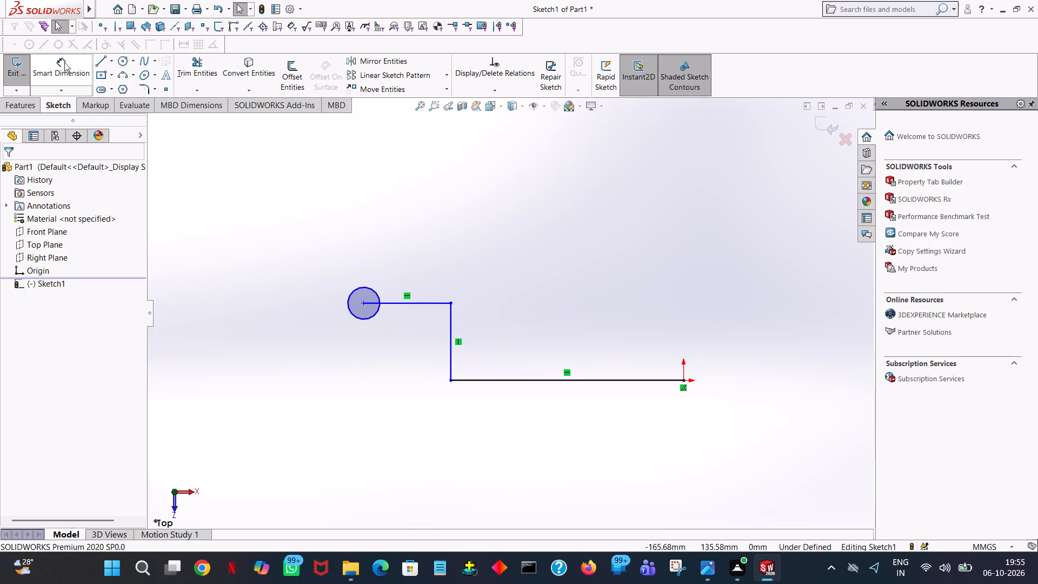
Sketch a slanted line from the lower edge of the 8 mm radius circle to the corner joining the 116.5 mm and 38.5 mm lines.
{"action": "left_click", "coordinate": [98, 63]}
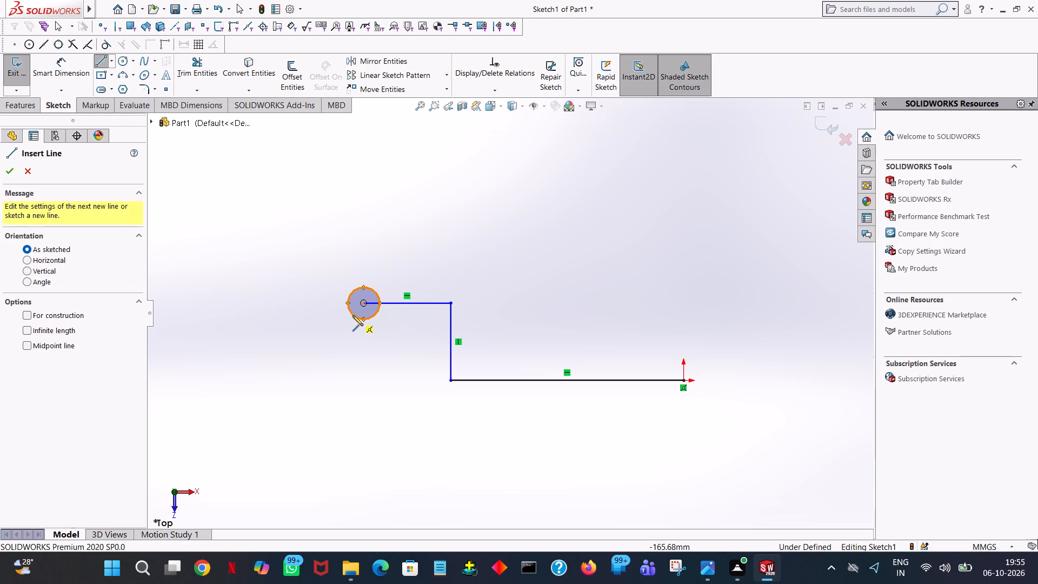
{"action": "left_click", "coordinate": [349, 310]}
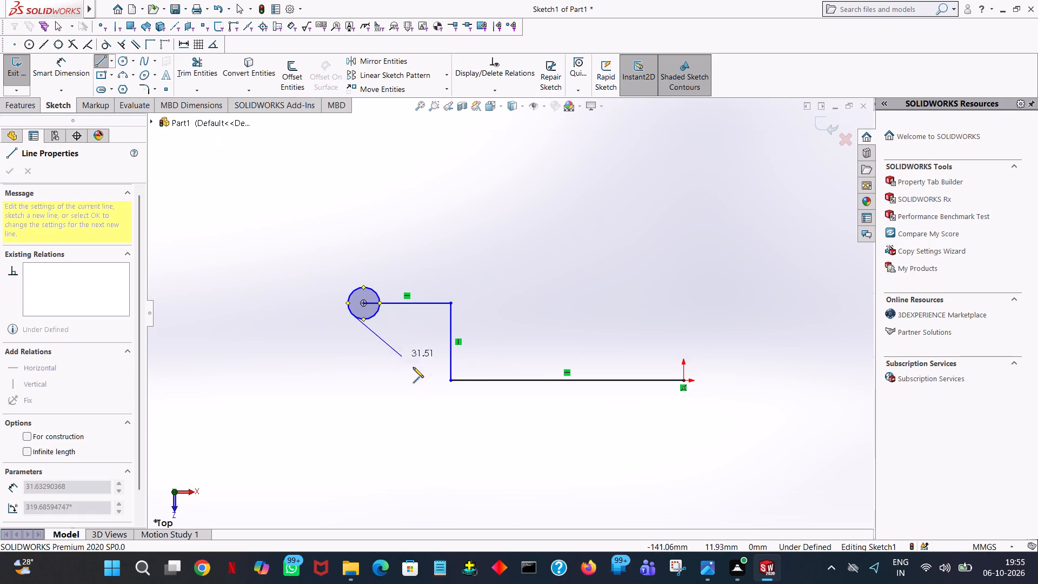
{"action": "left_click", "coordinate": [449, 381]}
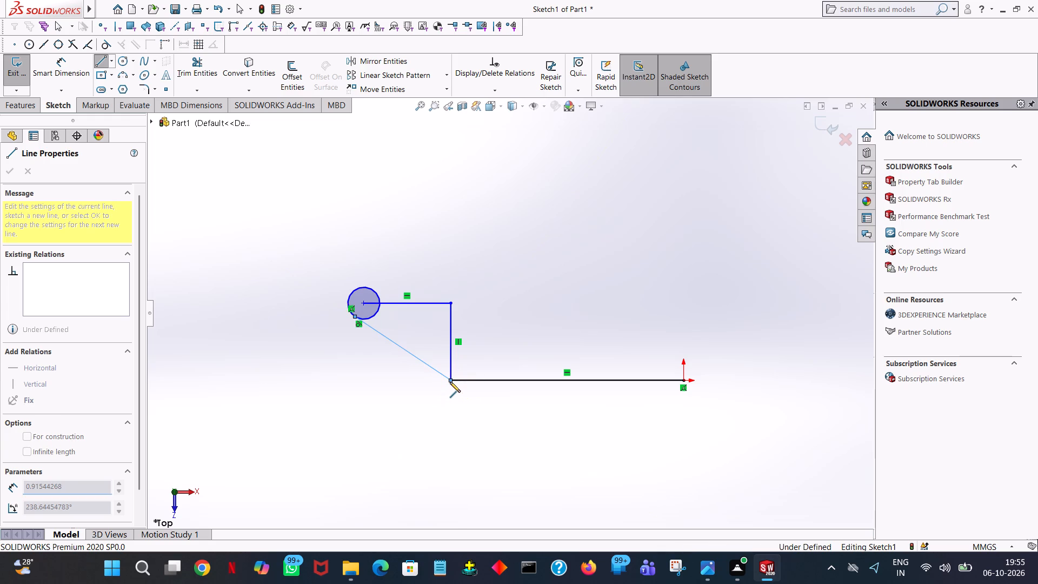
{"action": "right_click", "coordinate": [450, 382]}
{"action": "left_click", "coordinate": [486, 394]}
Sketch a vertical line upward from the upper end of the 38.5 mm line and set its length to 67.5 mm.
{"action": "left_click", "coordinate": [418, 108]}
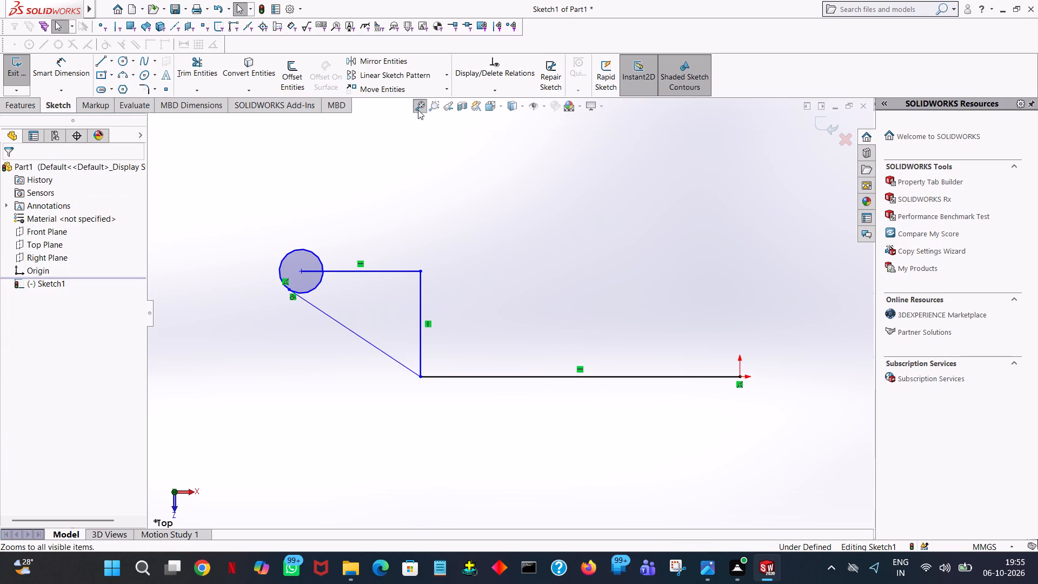
{"action": "left_click", "coordinate": [296, 194]}
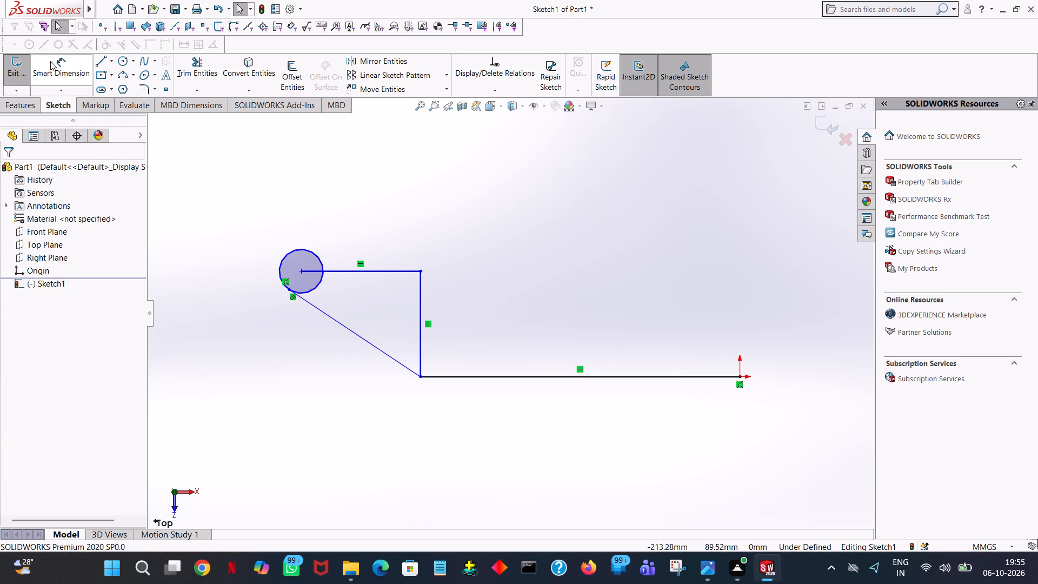
{"action": "left_click", "coordinate": [102, 61]}
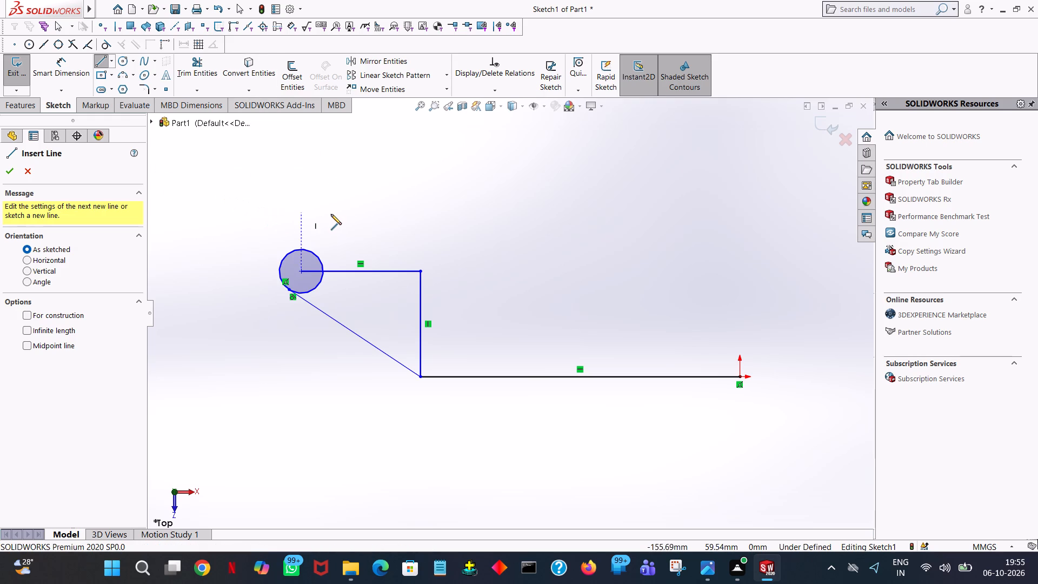
{"action": "left_click", "coordinate": [422, 271]}
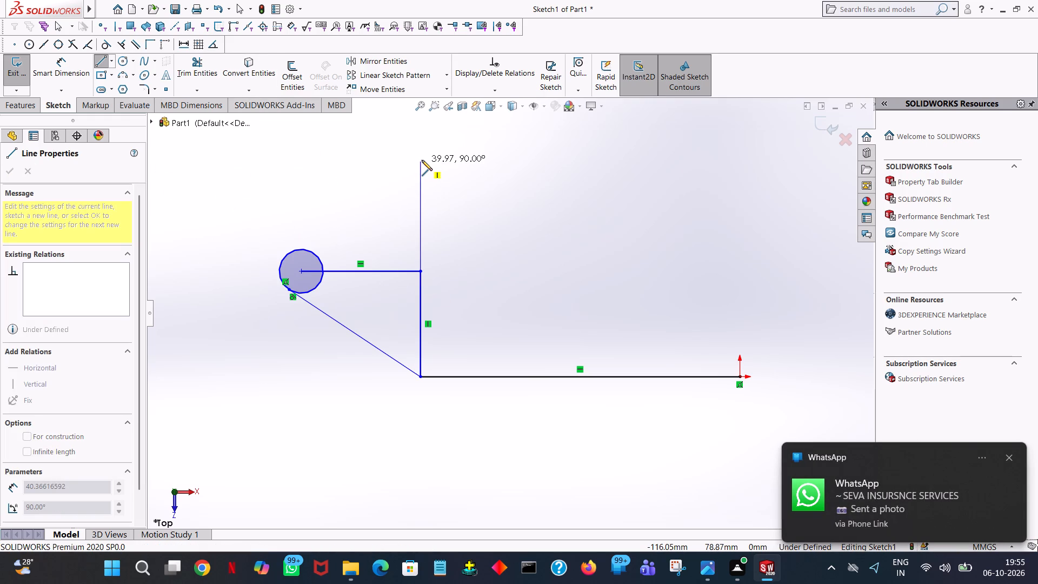
{"action": "left_click", "coordinate": [422, 160]}
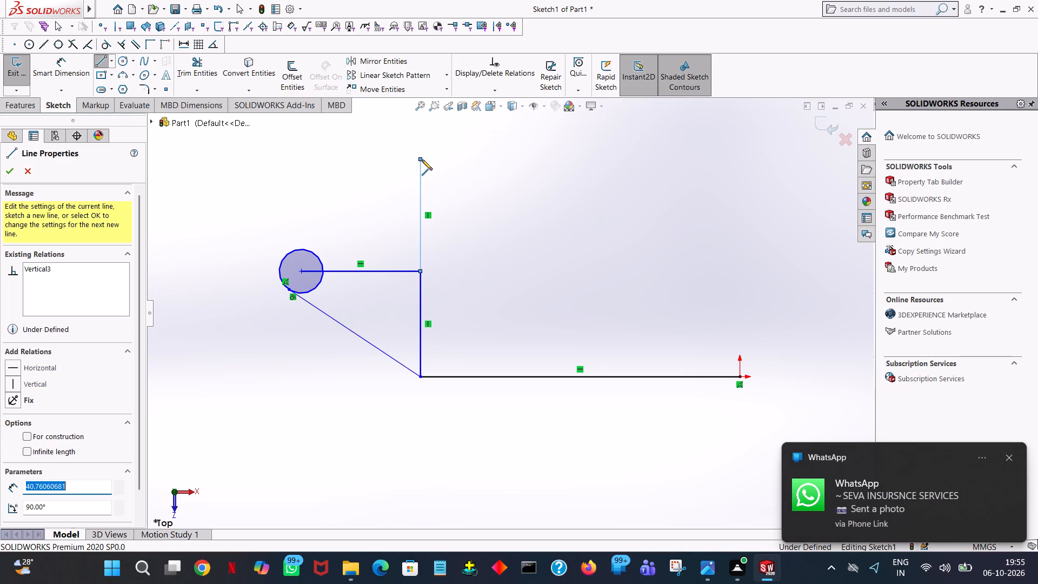
{"action": "key", "text": "9"}
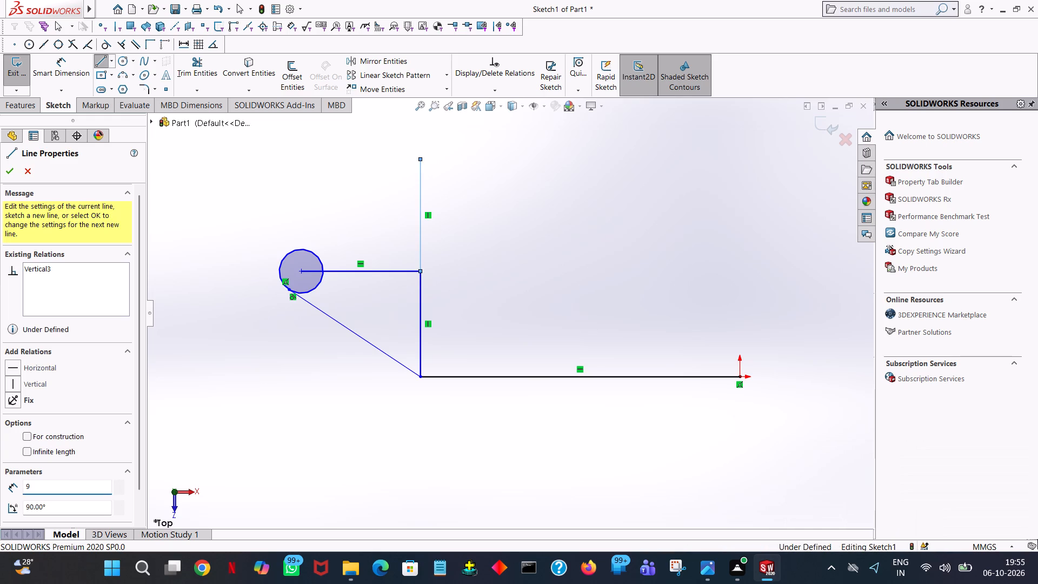
{"action": "key", "text": "7"}
{"action": "key", "text": "BackSpace"}
{"action": "key", "text": "BackSpace"}
{"action": "key", "text": "6"}
{"action": "key", "text": "7"}
{"action": "key", "text": "period"}
{"action": "key", "text": "5"}
{"action": "key", "text": "Return"}
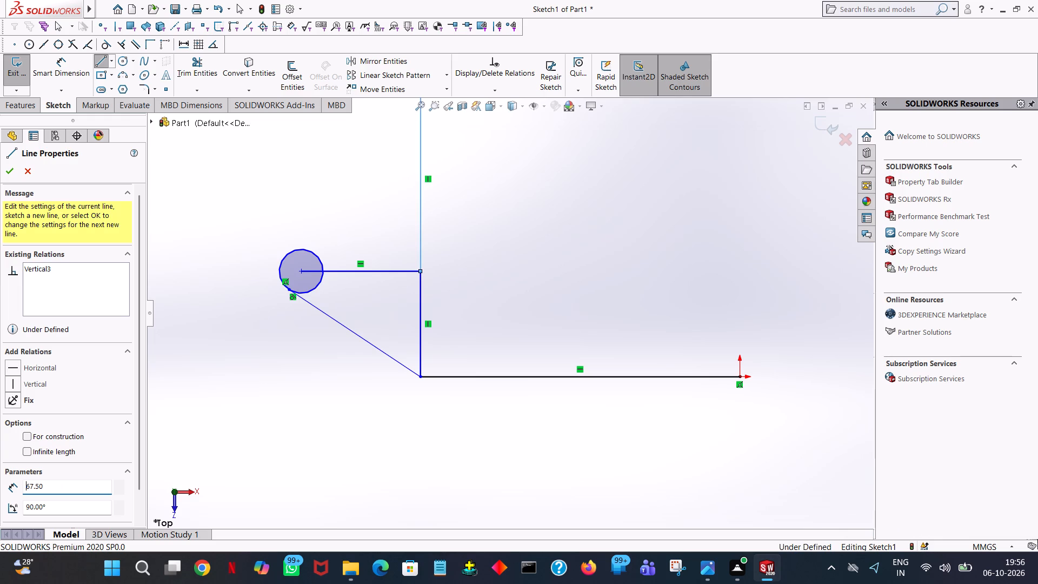
{"action": "left_click", "coordinate": [421, 104]}
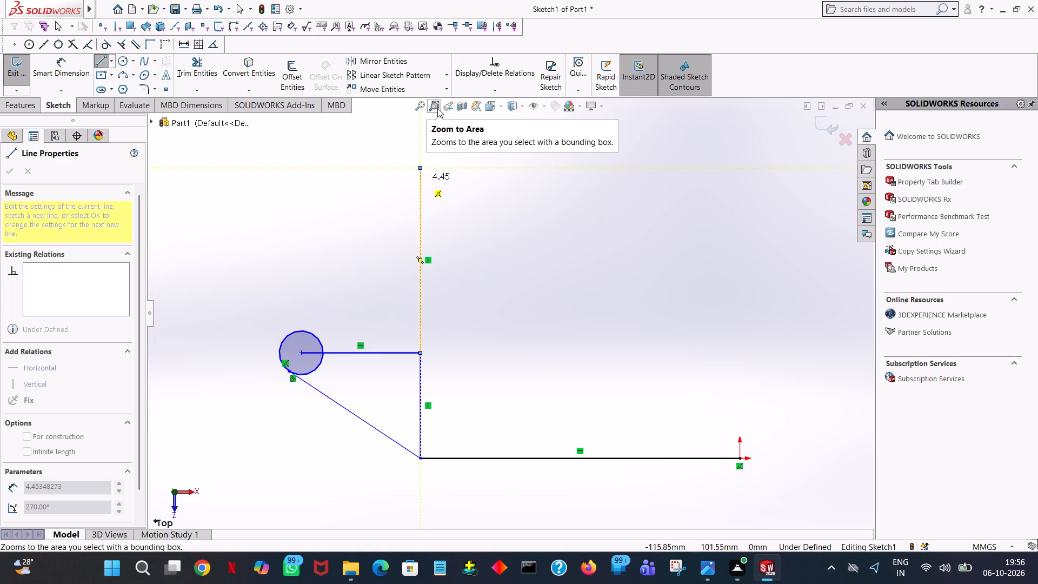
{"action": "right_click", "coordinate": [451, 129]}
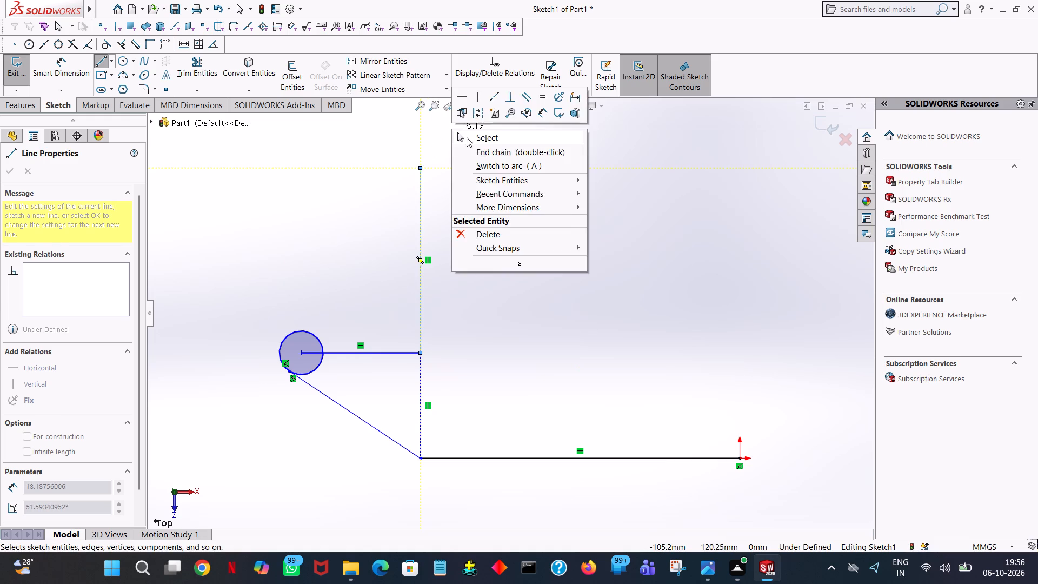
{"action": "left_click", "coordinate": [467, 137]}
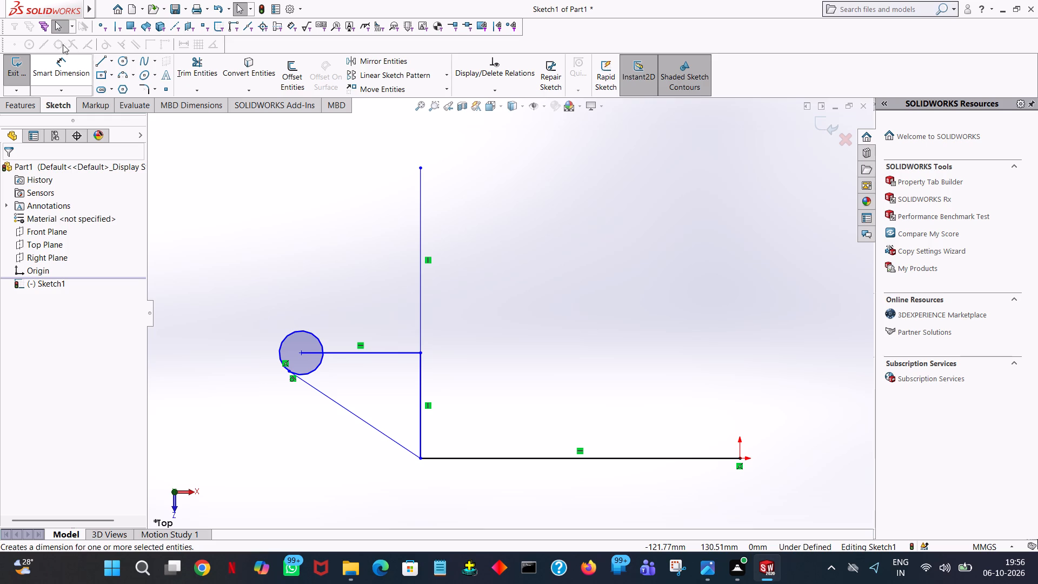
Sketch a circle centred on the upper end of the 67.5 mm line and set its radius to 32 mm.
{"action": "left_click", "coordinate": [121, 61]}
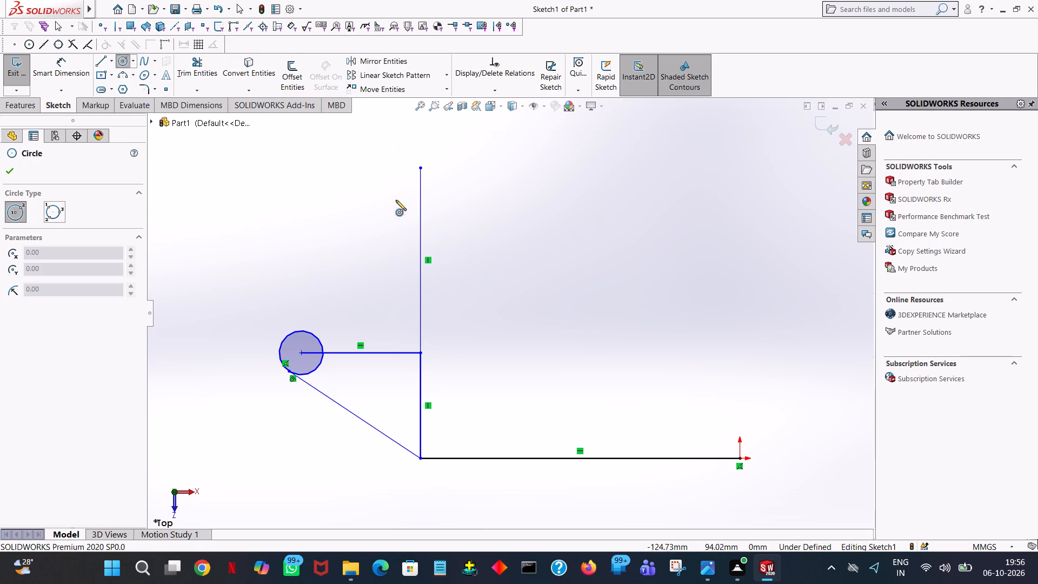
{"action": "left_click", "coordinate": [421, 167]}
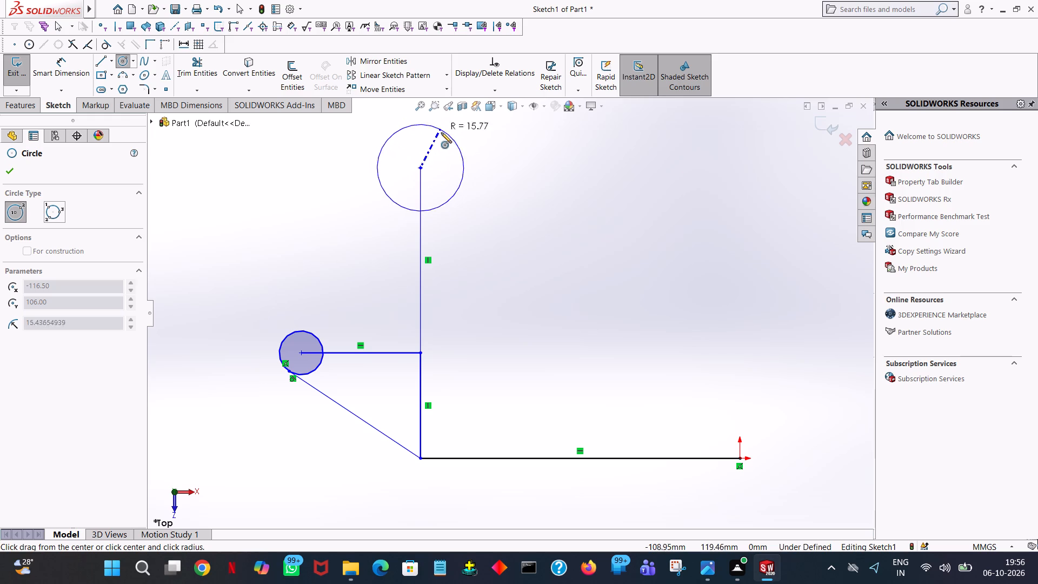
{"action": "left_click", "coordinate": [491, 157]}
{"action": "type", "text": "32"}
{"action": "key", "text": "Return"}
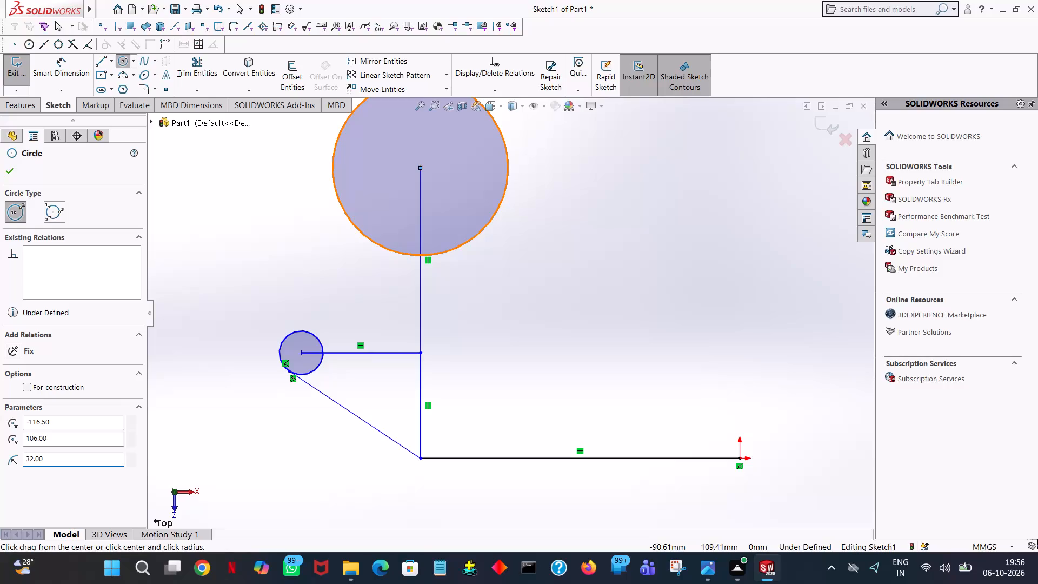
{"action": "left_click", "coordinate": [4, 166]}
{"action": "left_click", "coordinate": [197, 156]}
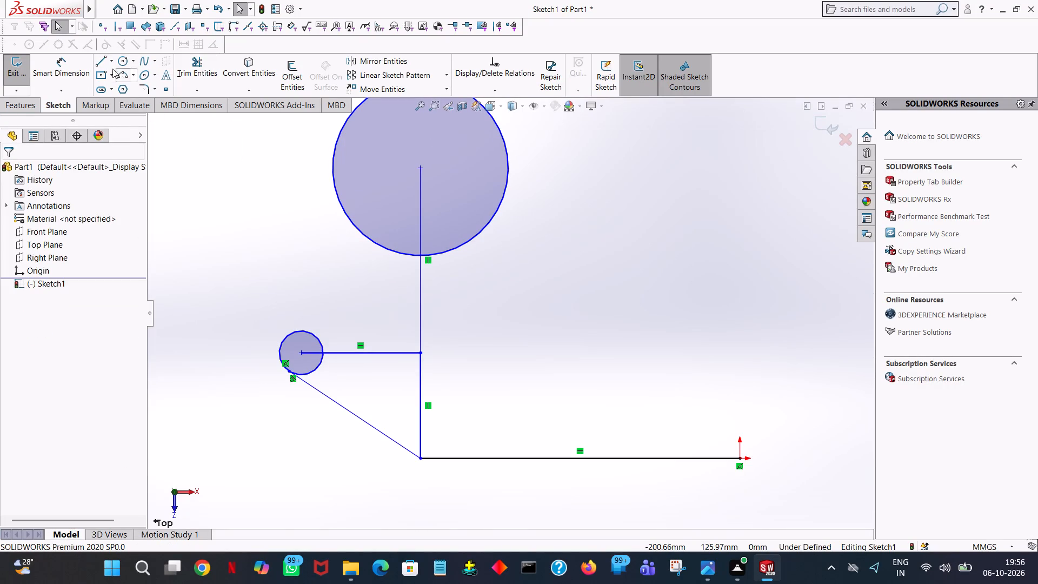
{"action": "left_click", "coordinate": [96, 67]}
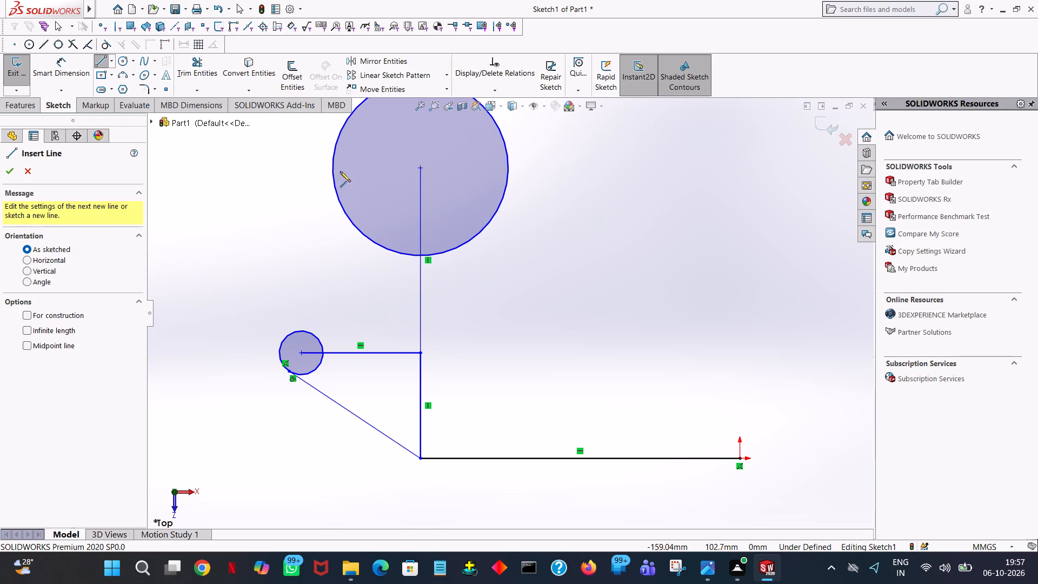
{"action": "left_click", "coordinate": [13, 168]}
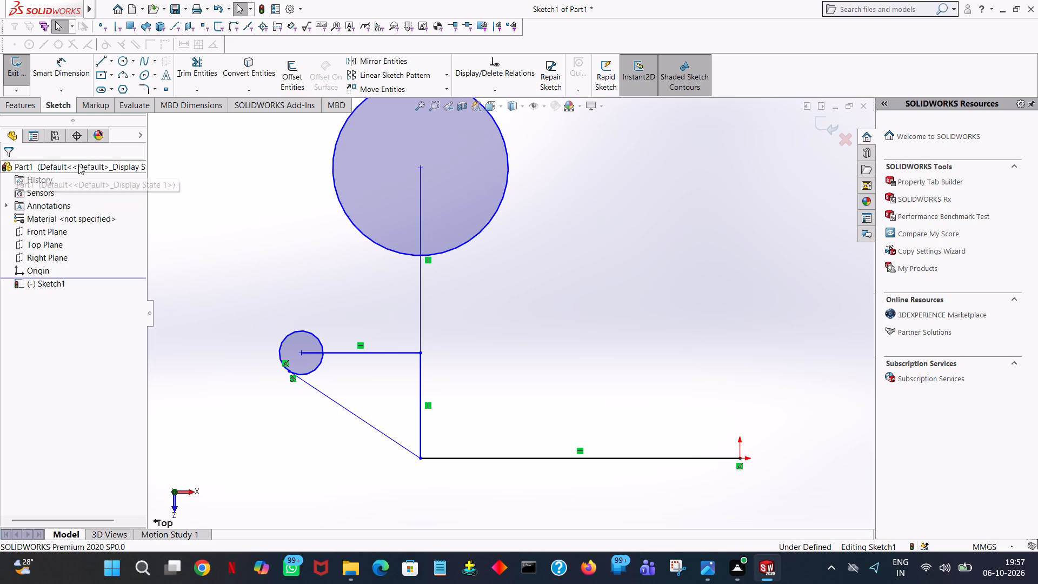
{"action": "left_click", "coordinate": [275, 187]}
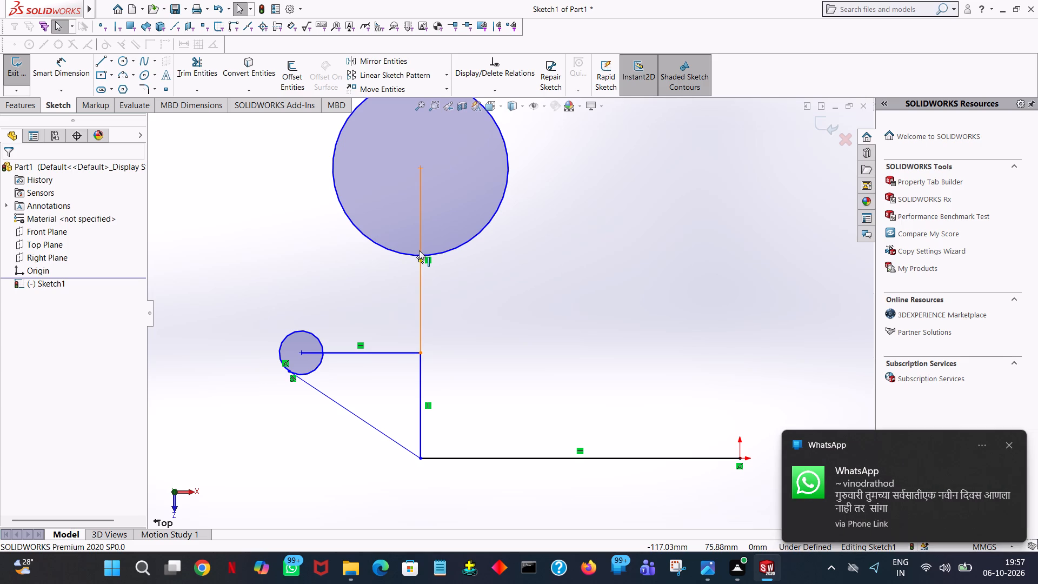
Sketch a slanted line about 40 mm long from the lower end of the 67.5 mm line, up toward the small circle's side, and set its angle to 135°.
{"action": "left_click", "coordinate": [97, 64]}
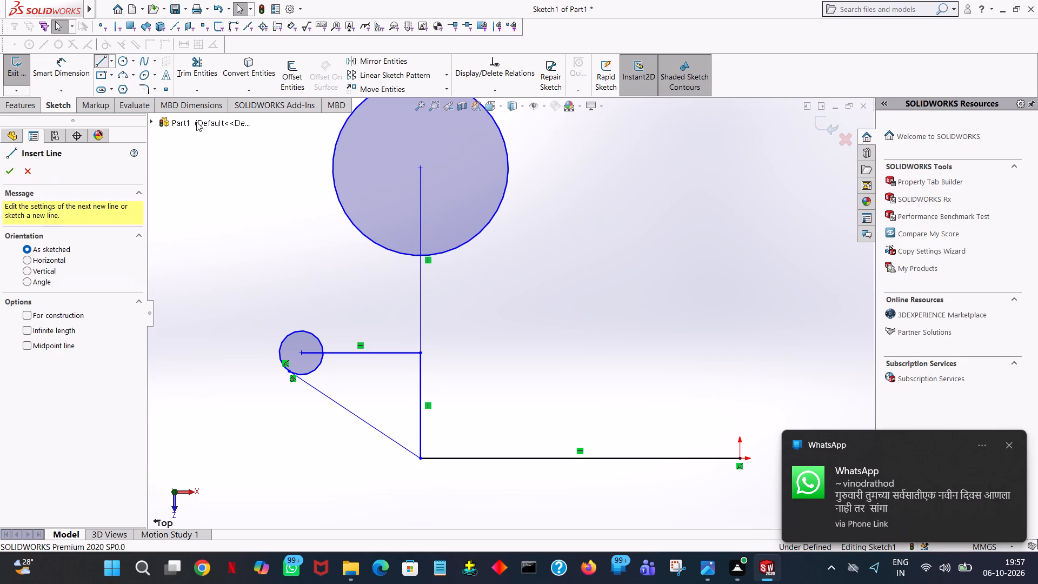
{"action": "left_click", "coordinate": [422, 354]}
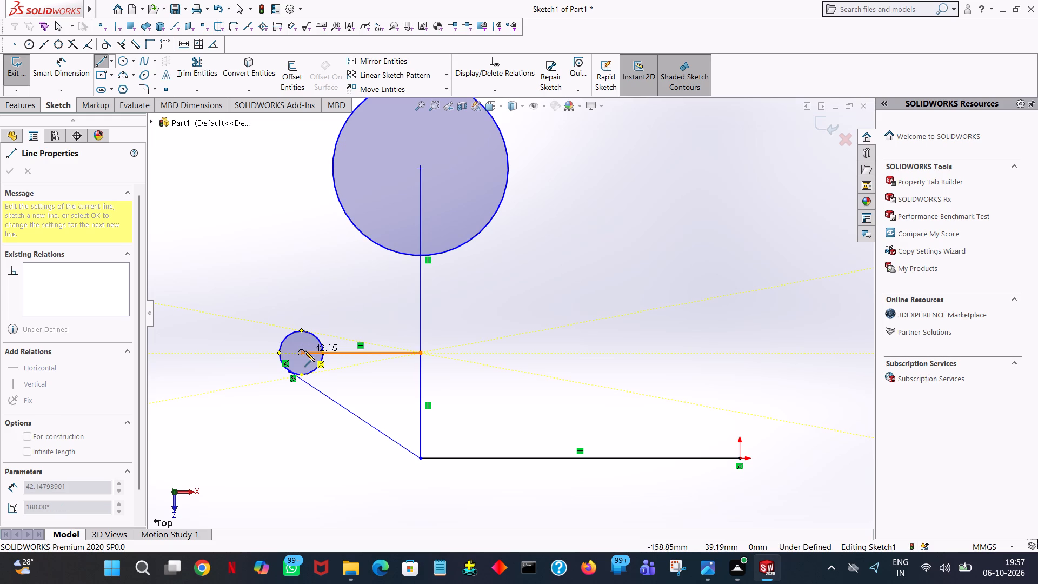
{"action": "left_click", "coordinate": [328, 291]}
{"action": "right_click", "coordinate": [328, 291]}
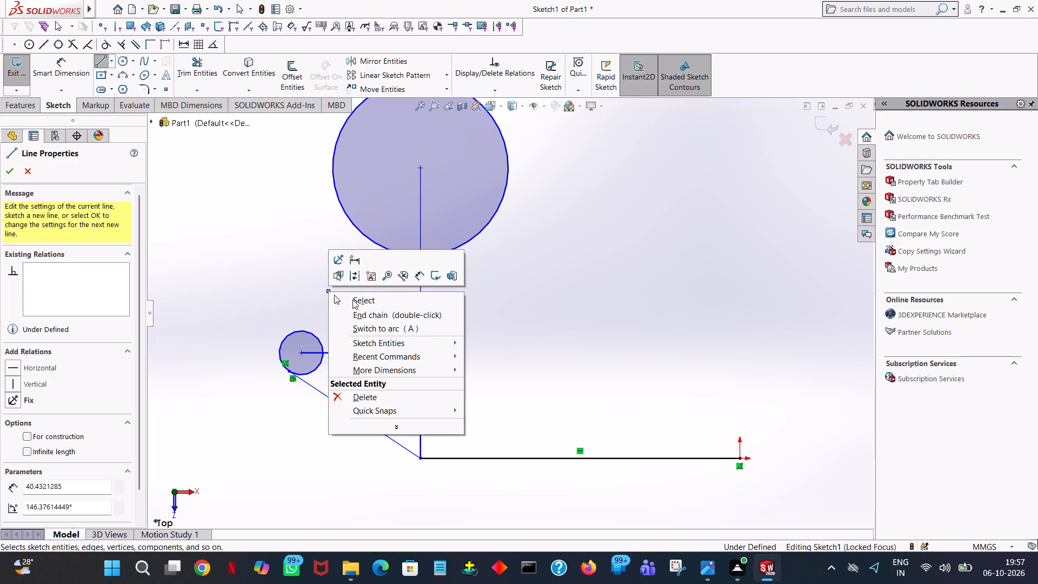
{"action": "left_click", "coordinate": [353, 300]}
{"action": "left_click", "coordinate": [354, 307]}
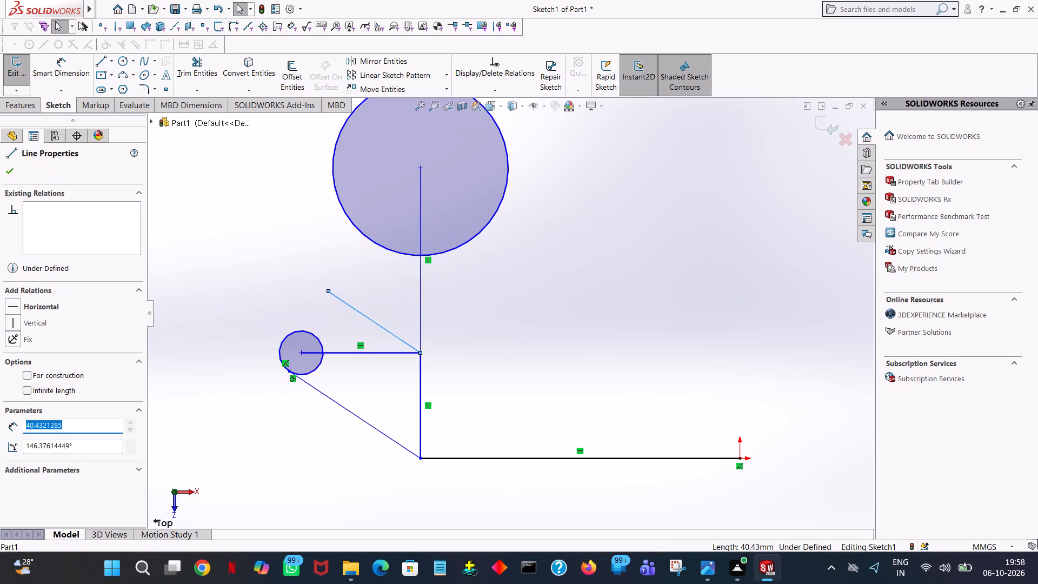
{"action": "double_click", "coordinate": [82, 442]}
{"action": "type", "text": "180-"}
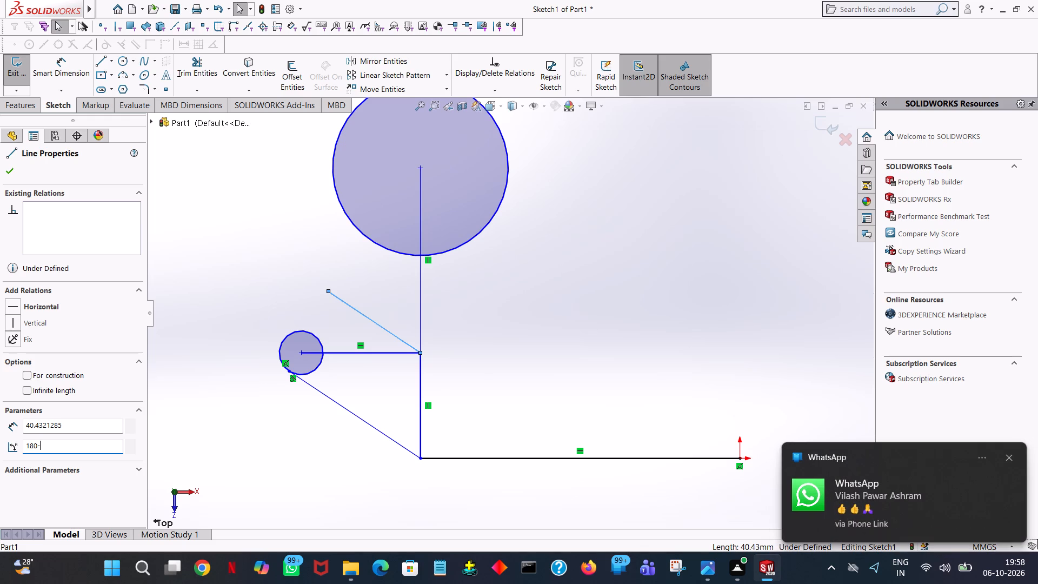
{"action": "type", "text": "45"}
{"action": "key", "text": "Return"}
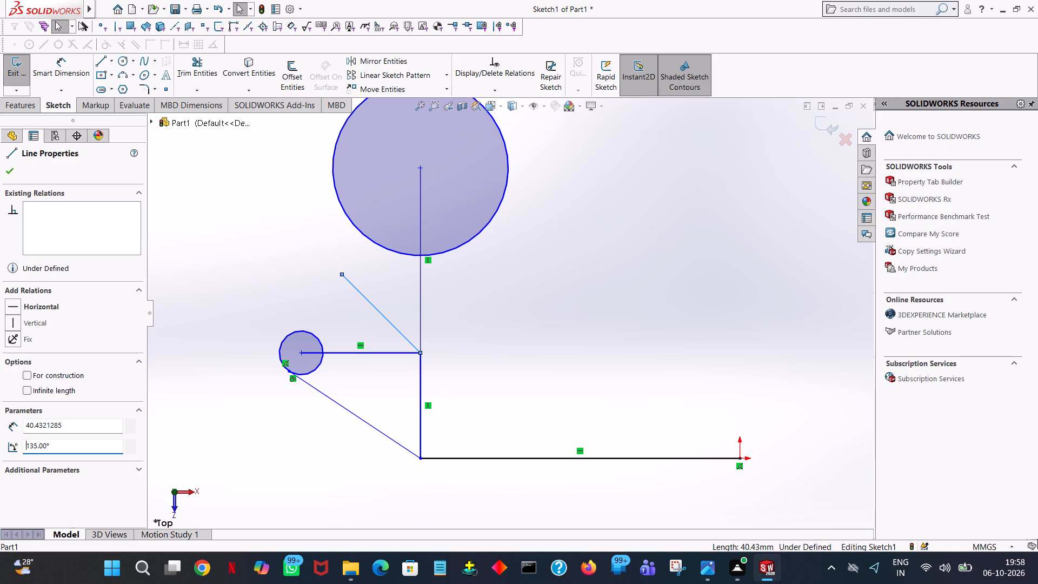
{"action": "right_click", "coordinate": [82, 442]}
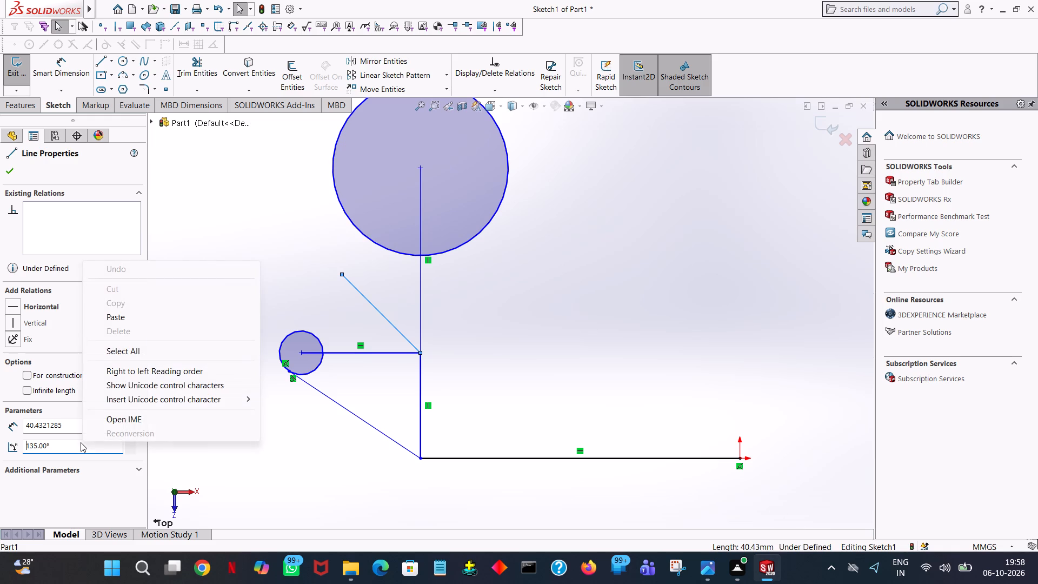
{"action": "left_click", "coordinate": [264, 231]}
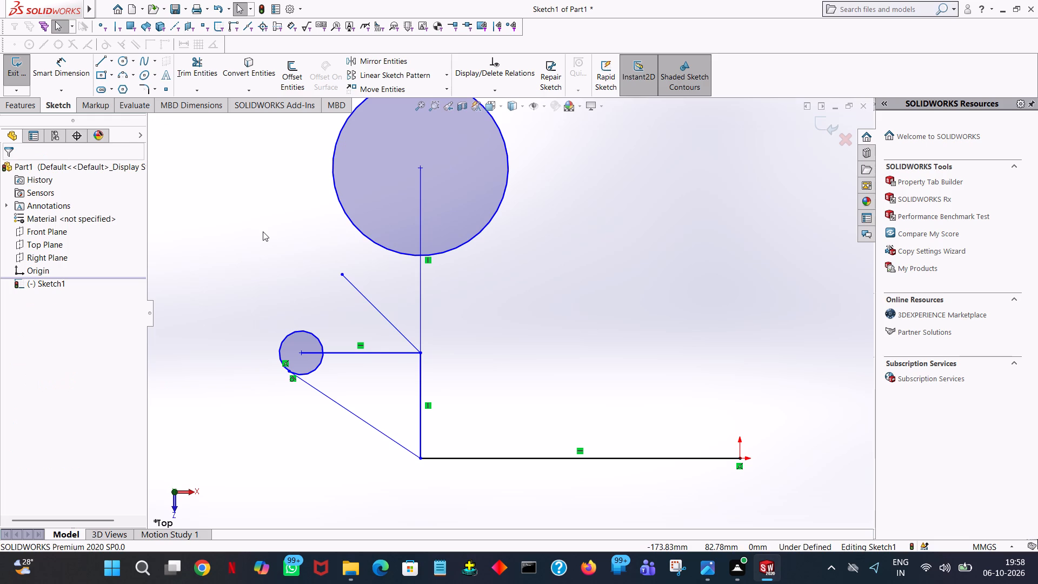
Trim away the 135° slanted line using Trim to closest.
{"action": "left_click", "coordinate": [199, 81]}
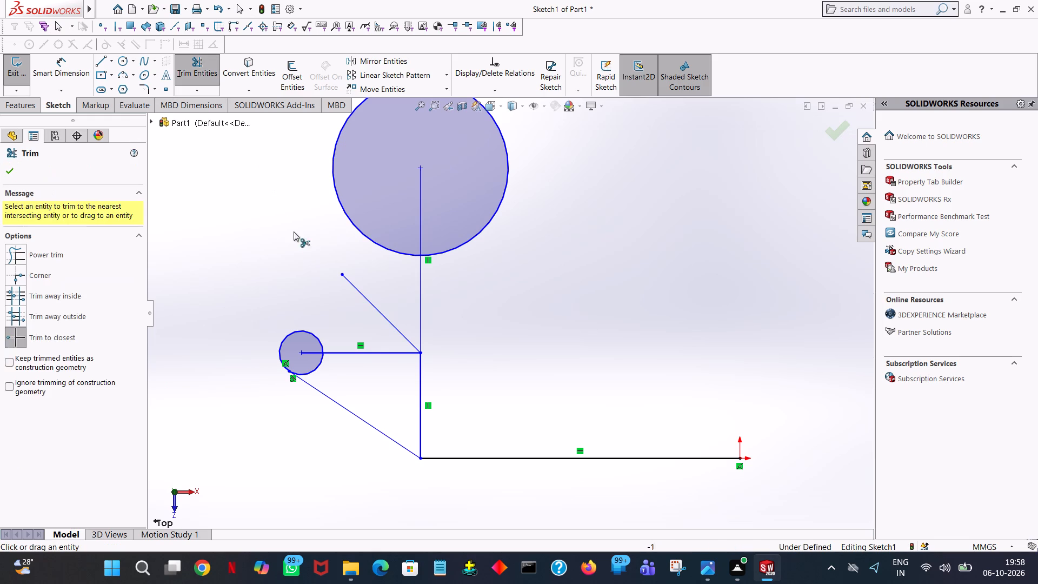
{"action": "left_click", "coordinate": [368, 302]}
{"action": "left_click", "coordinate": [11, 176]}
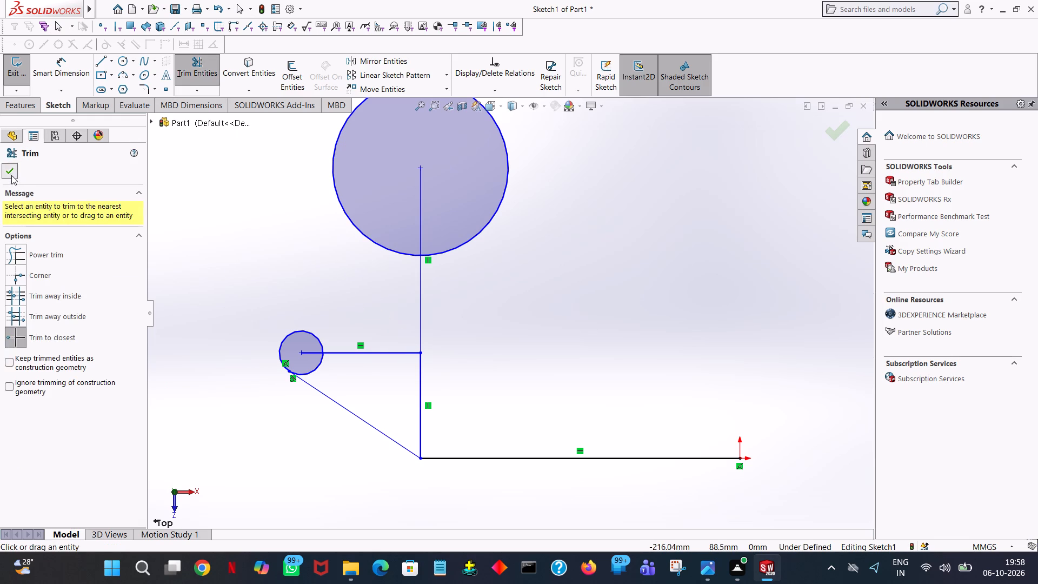
Sketch a slanted line about 41.5 mm long, tangent to the small circle and rising toward the large circle, and set its angle to 45°.
{"action": "left_click", "coordinate": [98, 55]}
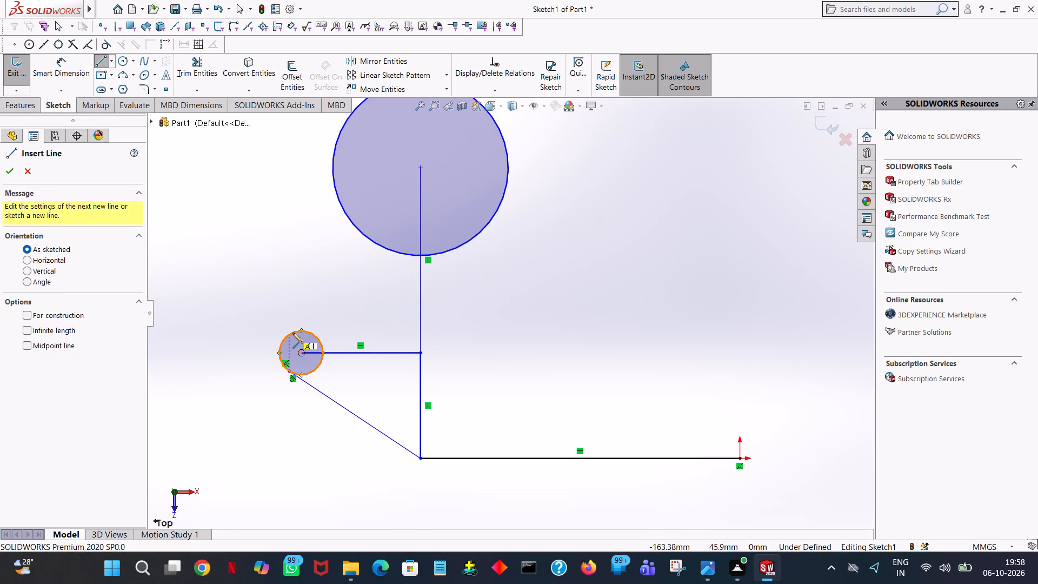
{"action": "left_click", "coordinate": [292, 333]}
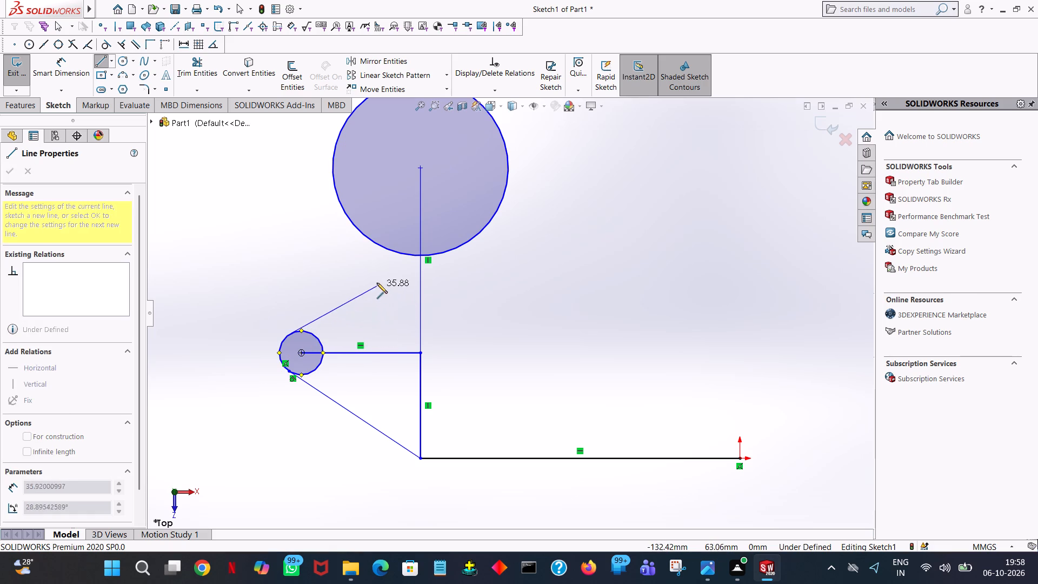
{"action": "left_click", "coordinate": [366, 257]}
{"action": "right_click", "coordinate": [366, 257]}
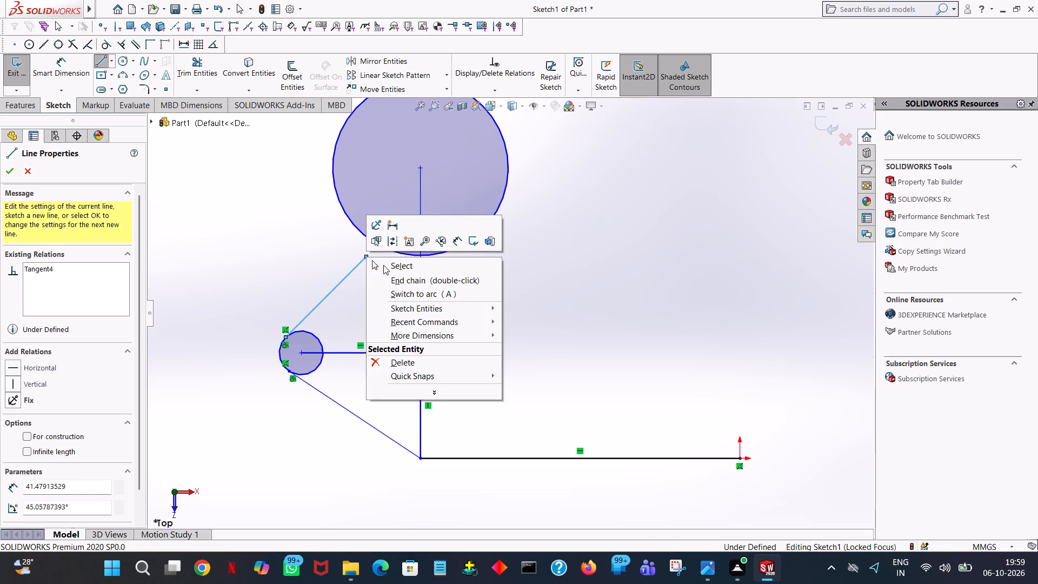
{"action": "left_click", "coordinate": [383, 265]}
{"action": "left_click", "coordinate": [341, 281]}
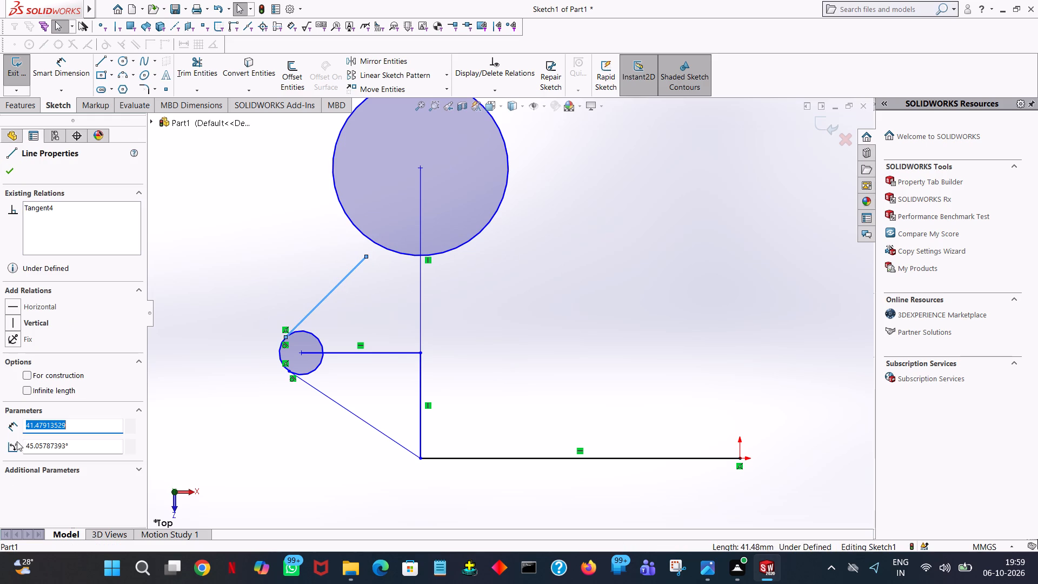
{"action": "double_click", "coordinate": [79, 444]}
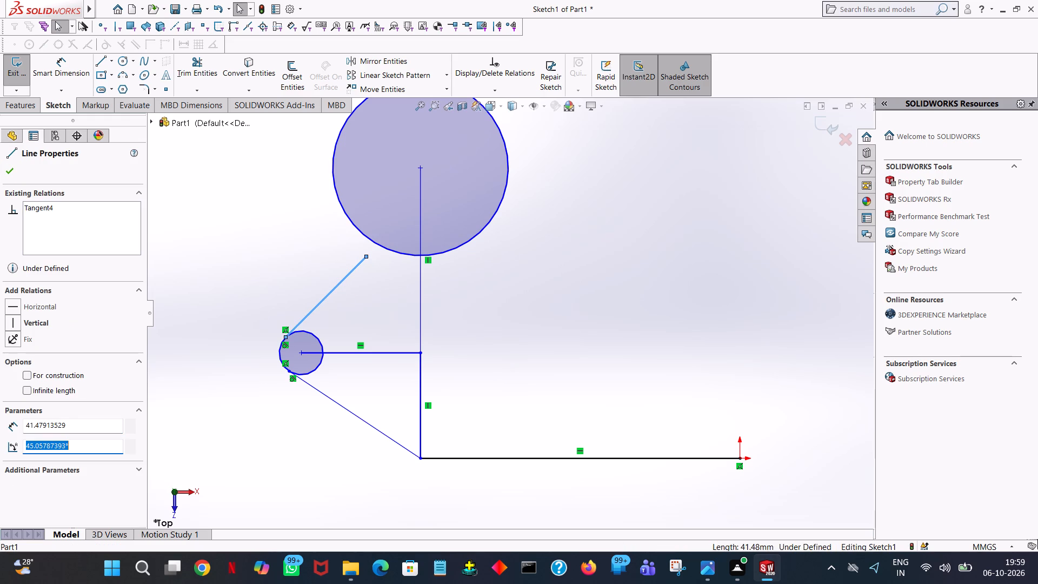
{"action": "type", "text": "45"}
{"action": "key", "text": "Return"}
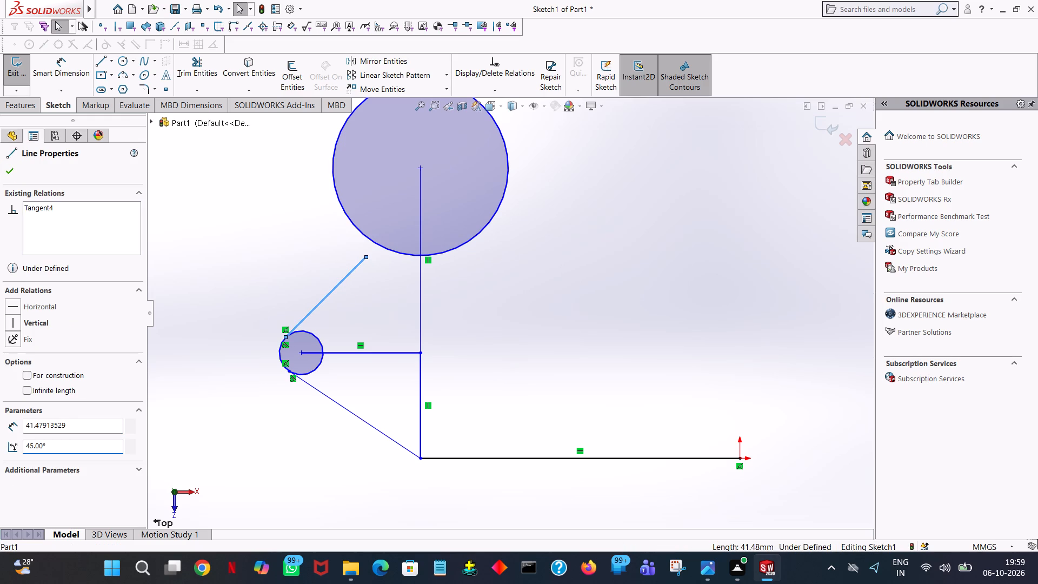
{"action": "left_click", "coordinate": [290, 188]}
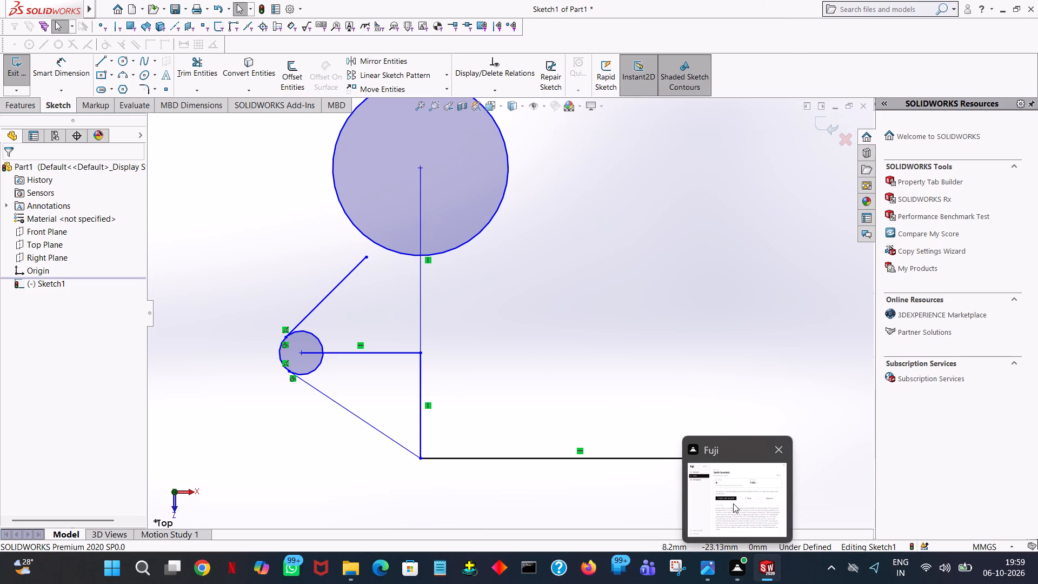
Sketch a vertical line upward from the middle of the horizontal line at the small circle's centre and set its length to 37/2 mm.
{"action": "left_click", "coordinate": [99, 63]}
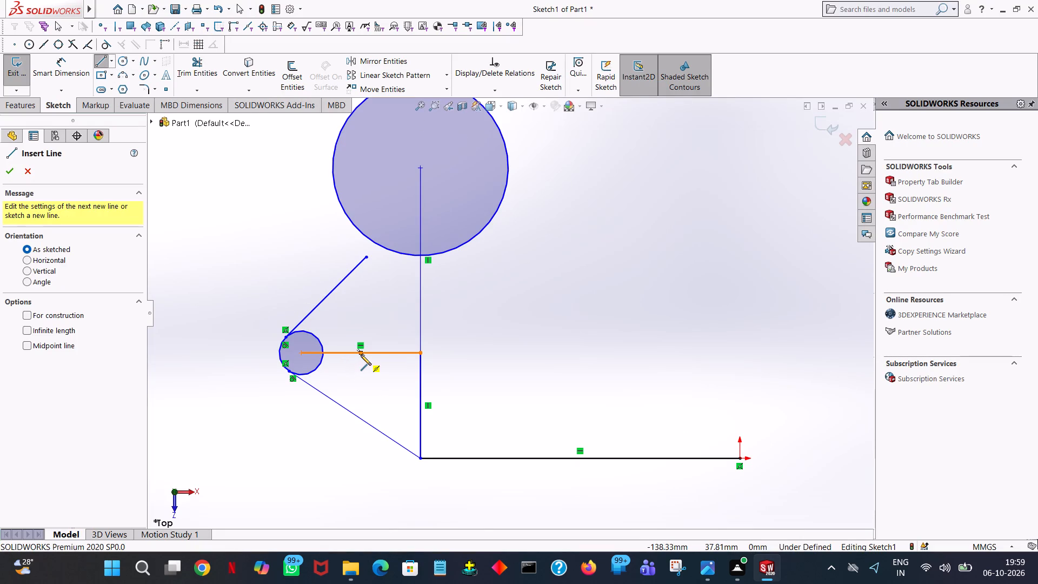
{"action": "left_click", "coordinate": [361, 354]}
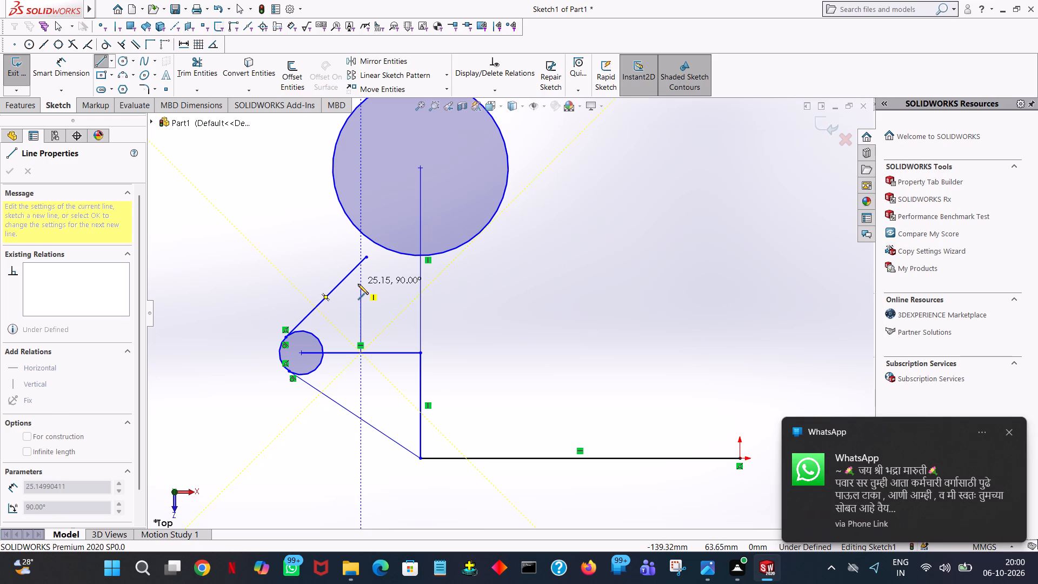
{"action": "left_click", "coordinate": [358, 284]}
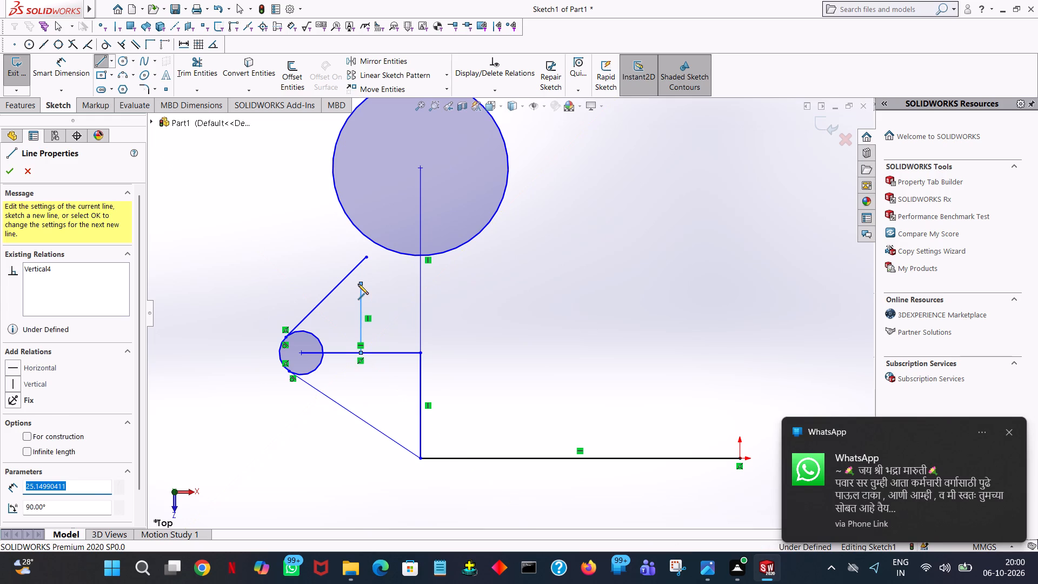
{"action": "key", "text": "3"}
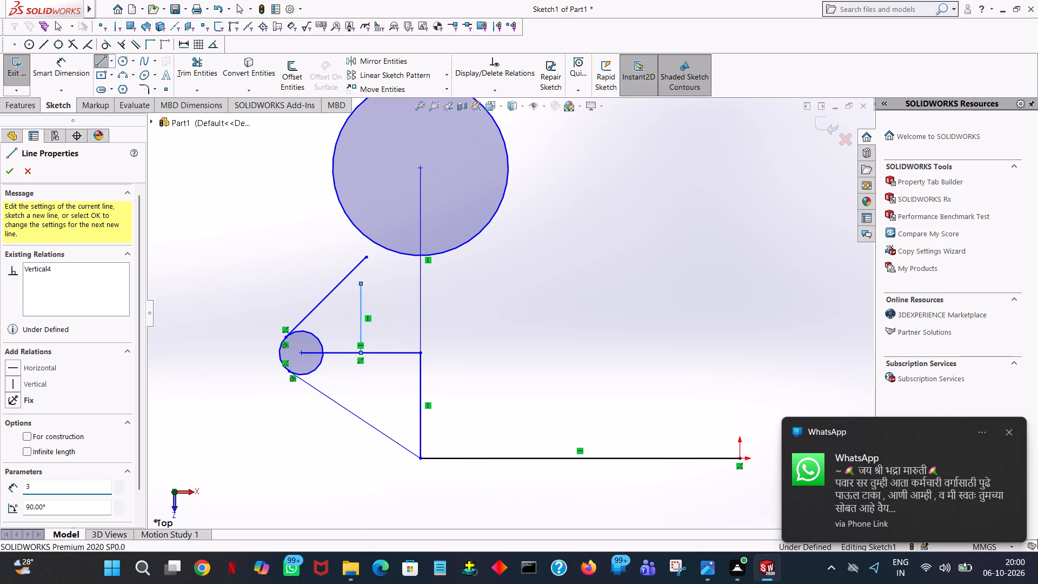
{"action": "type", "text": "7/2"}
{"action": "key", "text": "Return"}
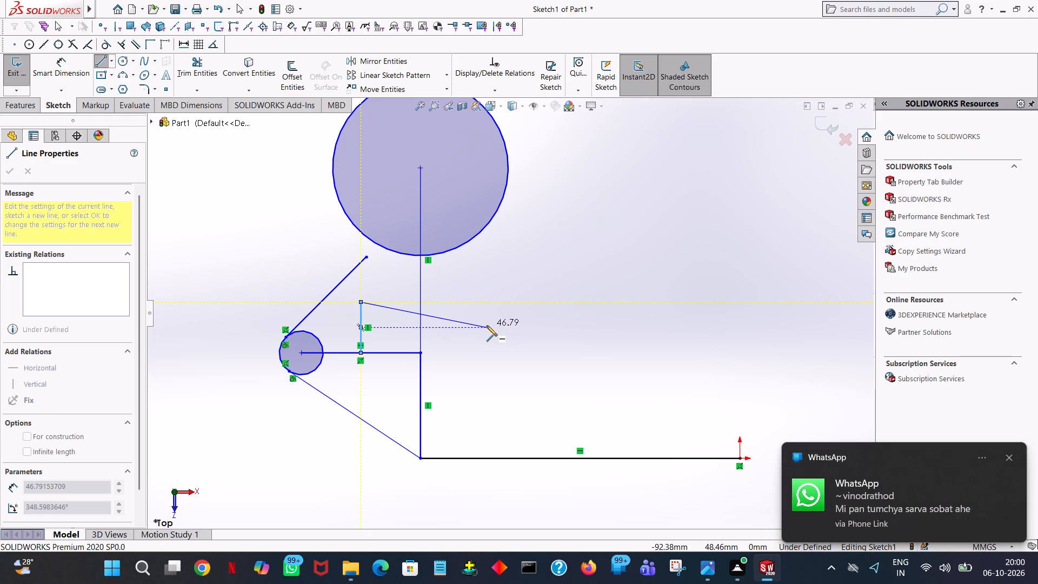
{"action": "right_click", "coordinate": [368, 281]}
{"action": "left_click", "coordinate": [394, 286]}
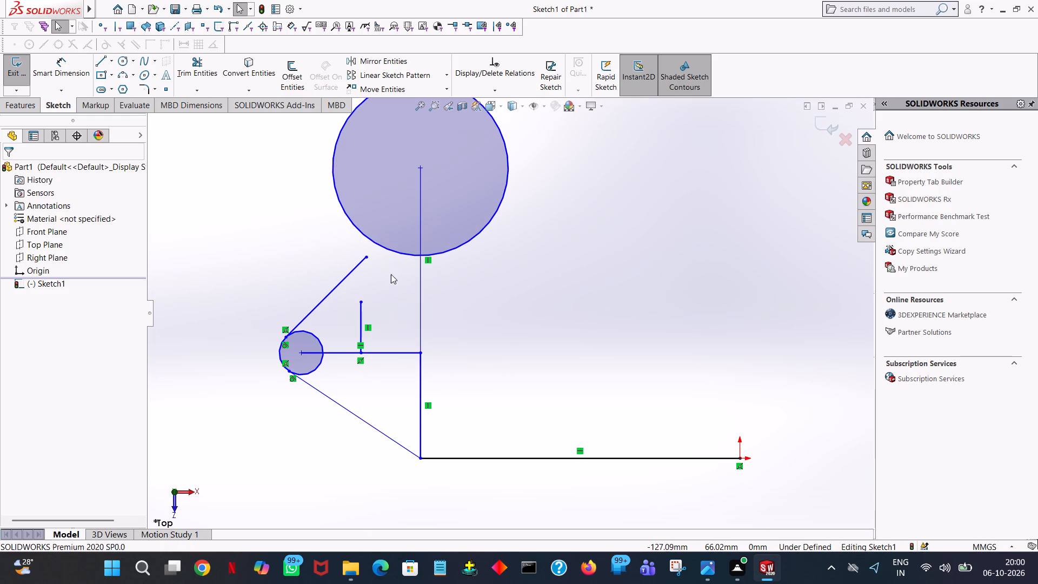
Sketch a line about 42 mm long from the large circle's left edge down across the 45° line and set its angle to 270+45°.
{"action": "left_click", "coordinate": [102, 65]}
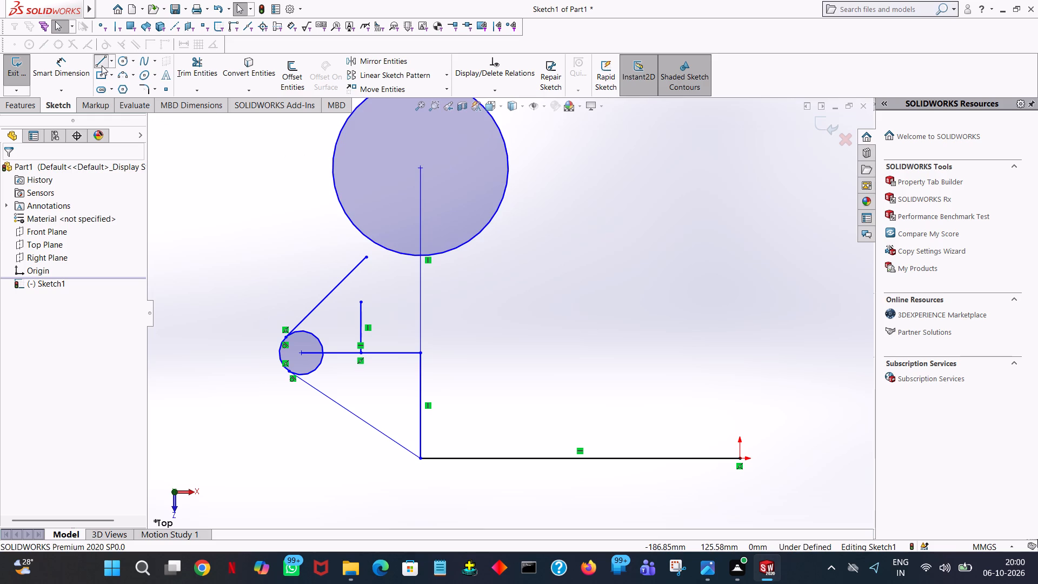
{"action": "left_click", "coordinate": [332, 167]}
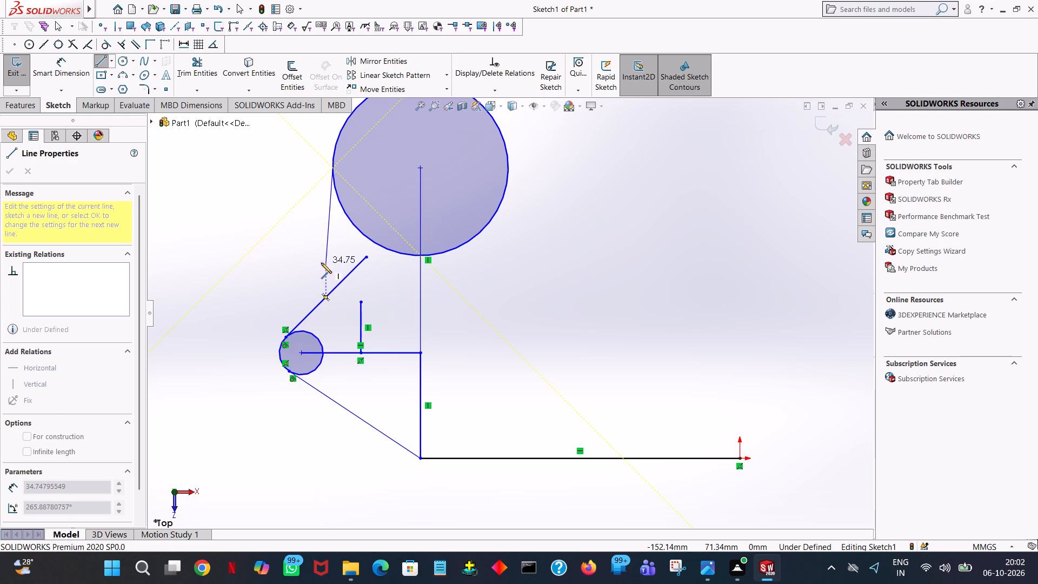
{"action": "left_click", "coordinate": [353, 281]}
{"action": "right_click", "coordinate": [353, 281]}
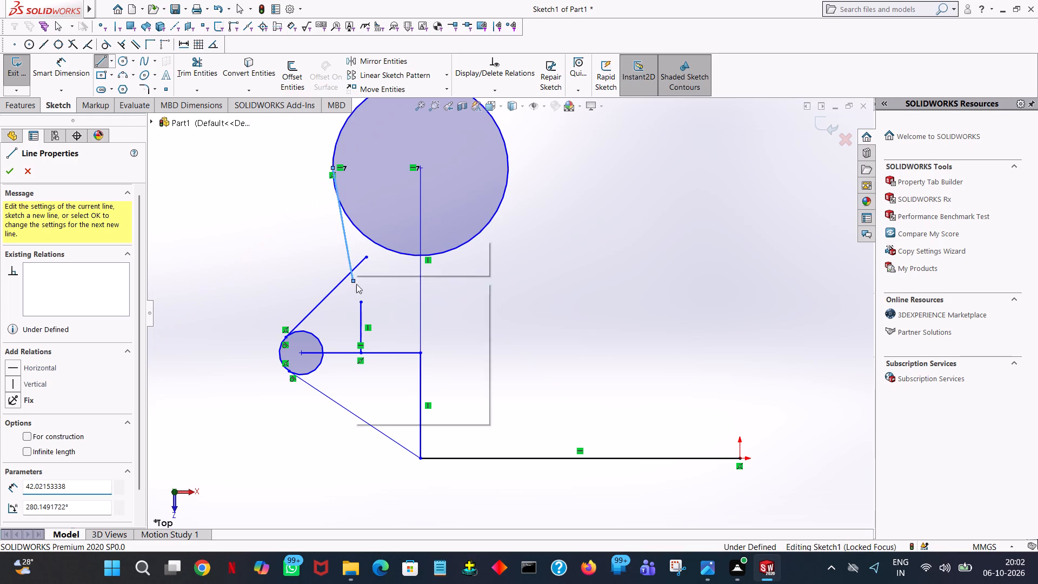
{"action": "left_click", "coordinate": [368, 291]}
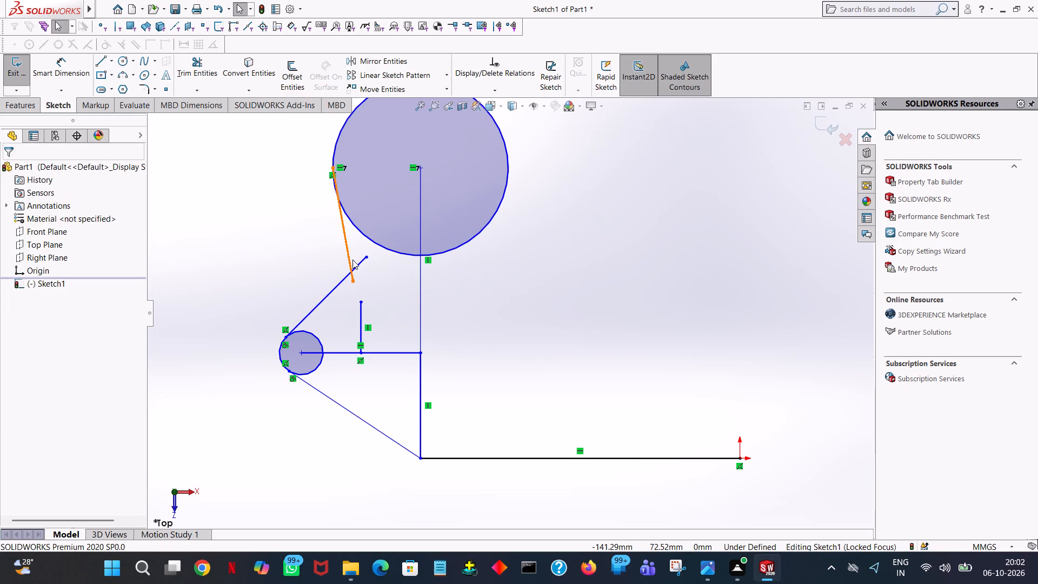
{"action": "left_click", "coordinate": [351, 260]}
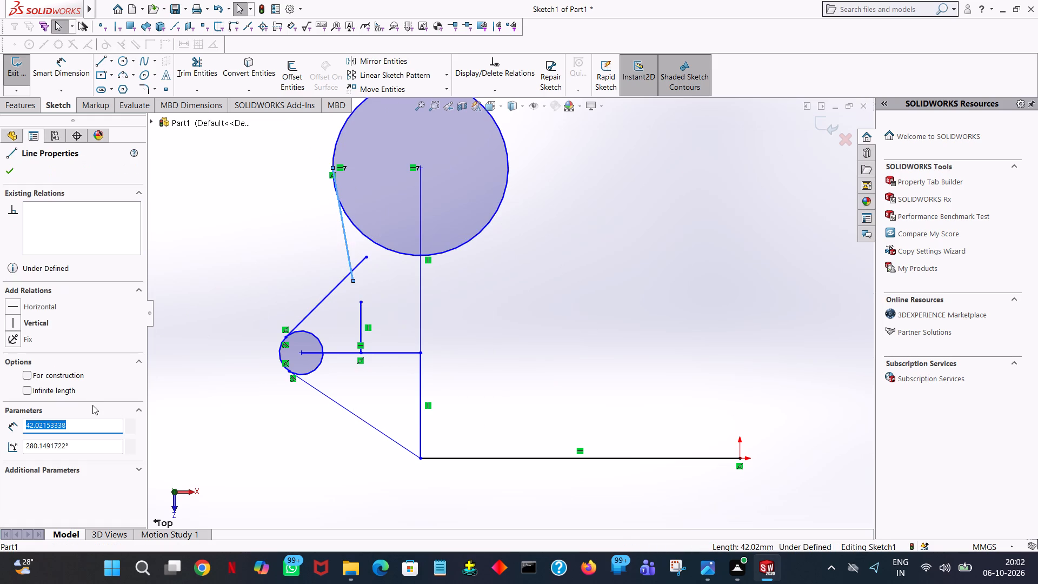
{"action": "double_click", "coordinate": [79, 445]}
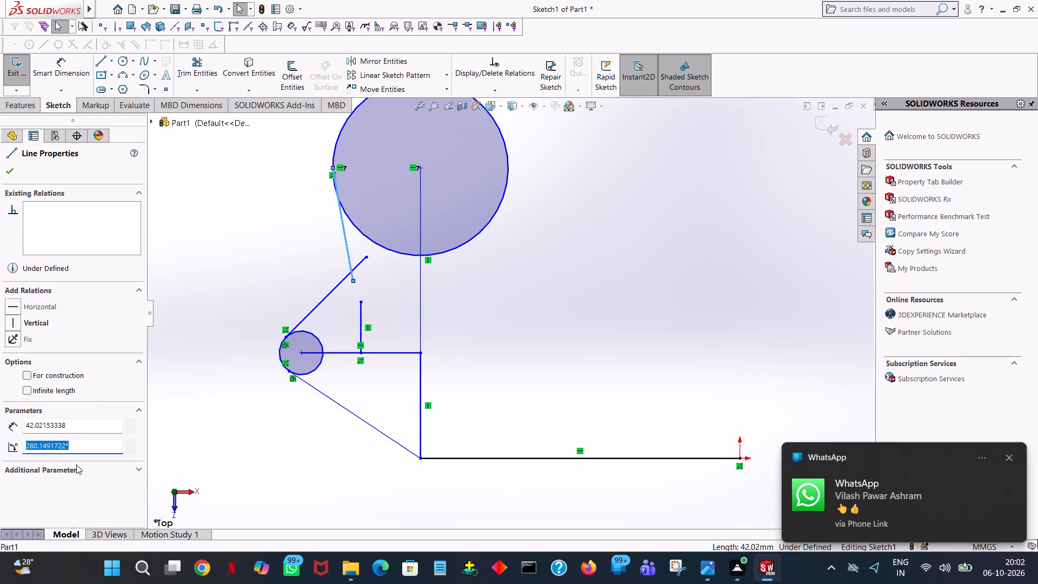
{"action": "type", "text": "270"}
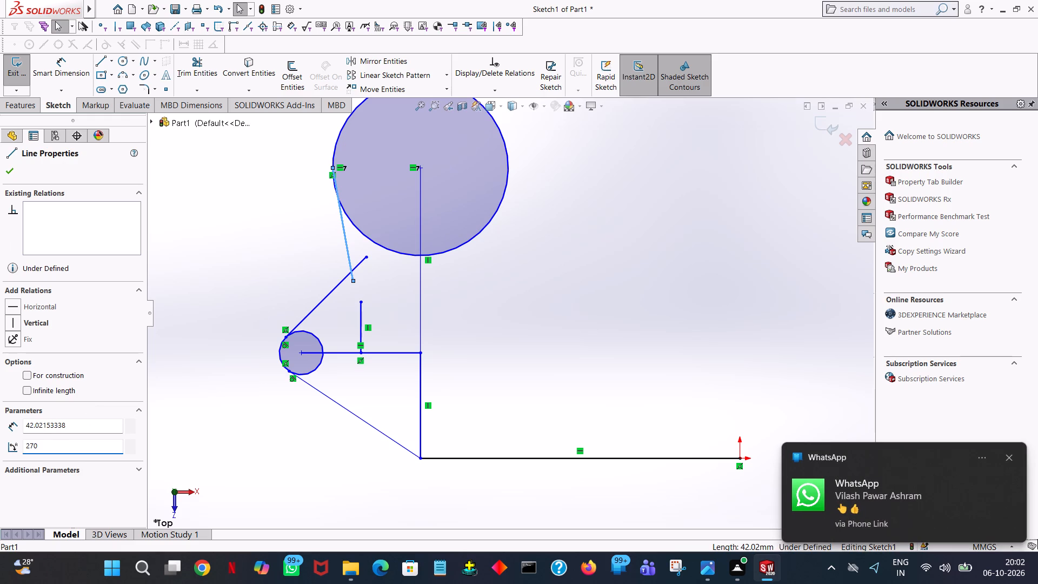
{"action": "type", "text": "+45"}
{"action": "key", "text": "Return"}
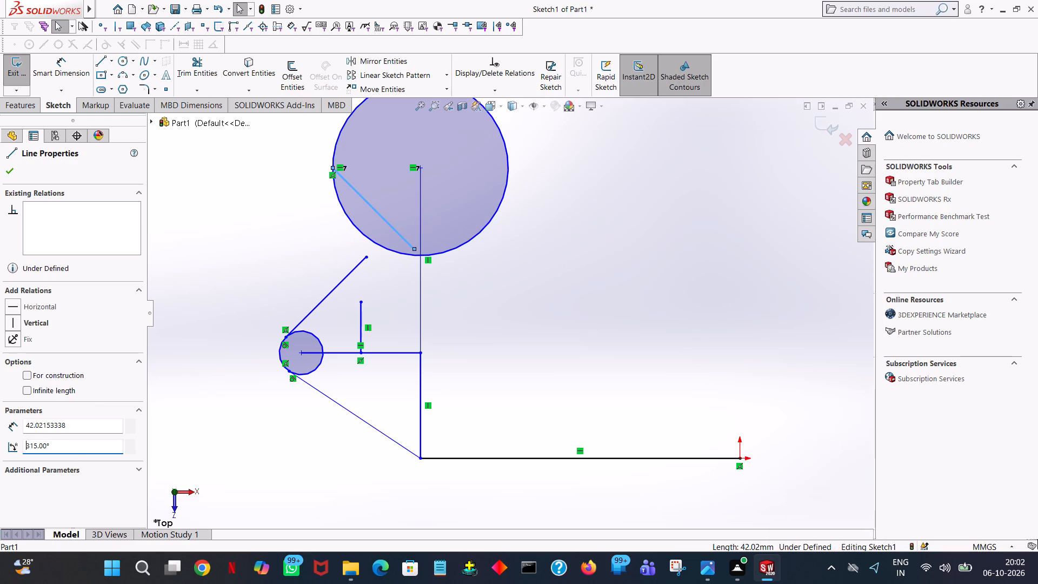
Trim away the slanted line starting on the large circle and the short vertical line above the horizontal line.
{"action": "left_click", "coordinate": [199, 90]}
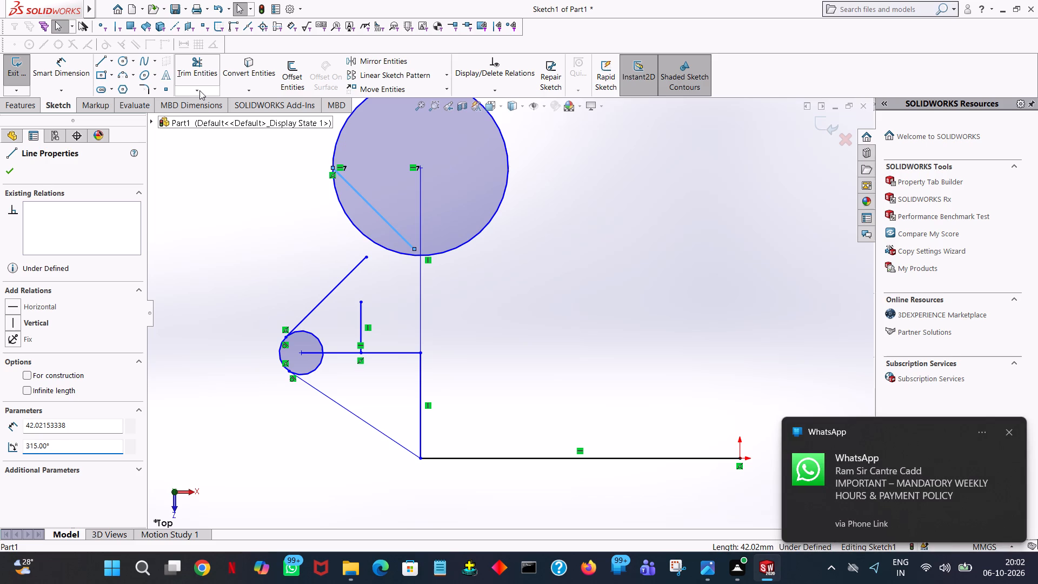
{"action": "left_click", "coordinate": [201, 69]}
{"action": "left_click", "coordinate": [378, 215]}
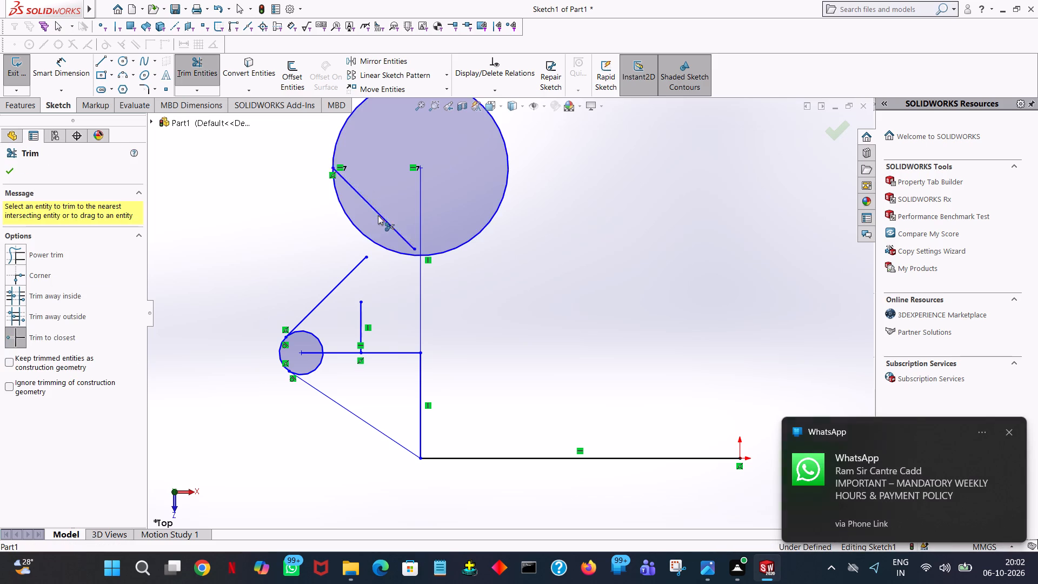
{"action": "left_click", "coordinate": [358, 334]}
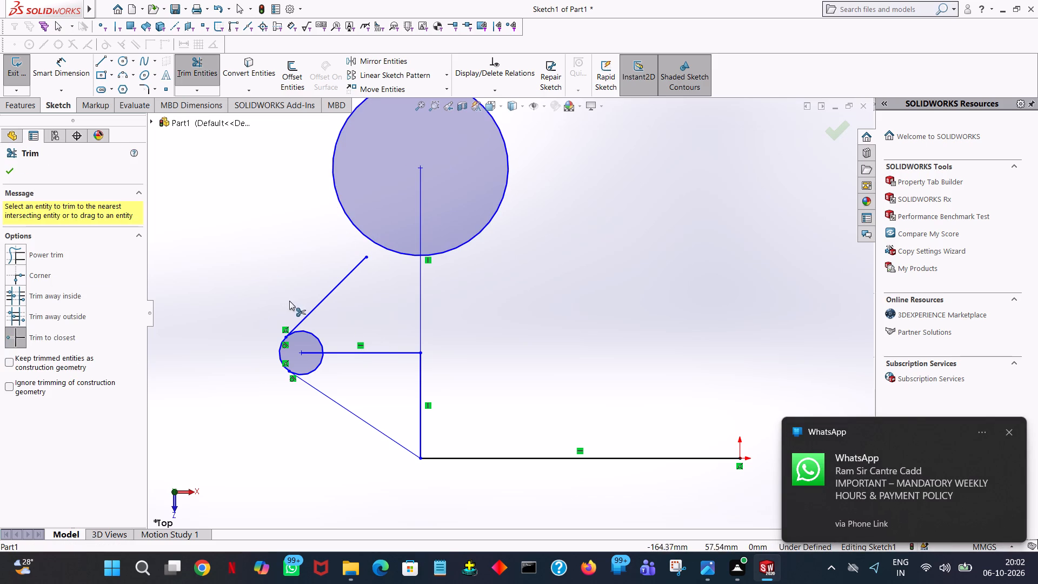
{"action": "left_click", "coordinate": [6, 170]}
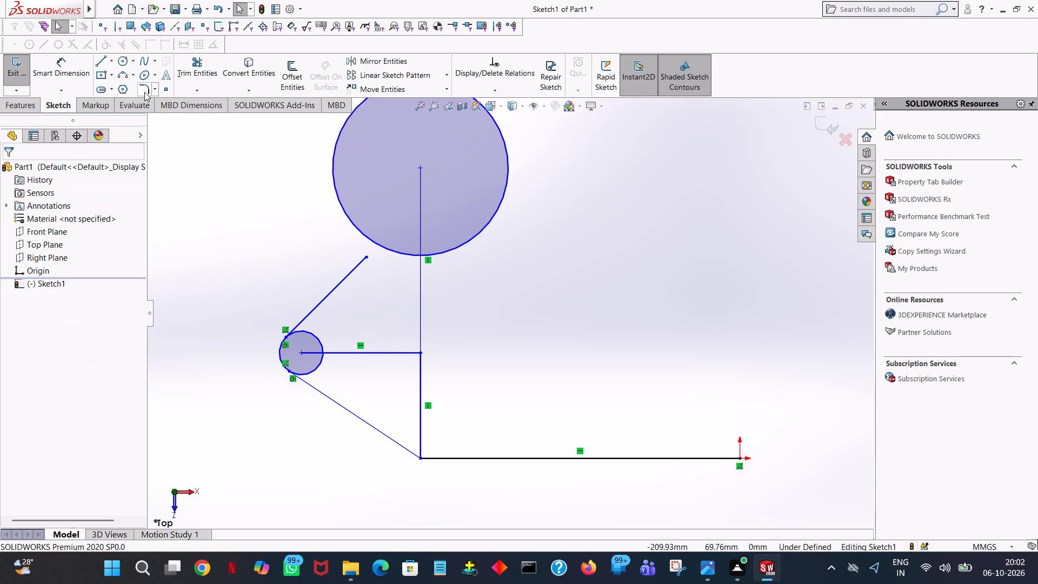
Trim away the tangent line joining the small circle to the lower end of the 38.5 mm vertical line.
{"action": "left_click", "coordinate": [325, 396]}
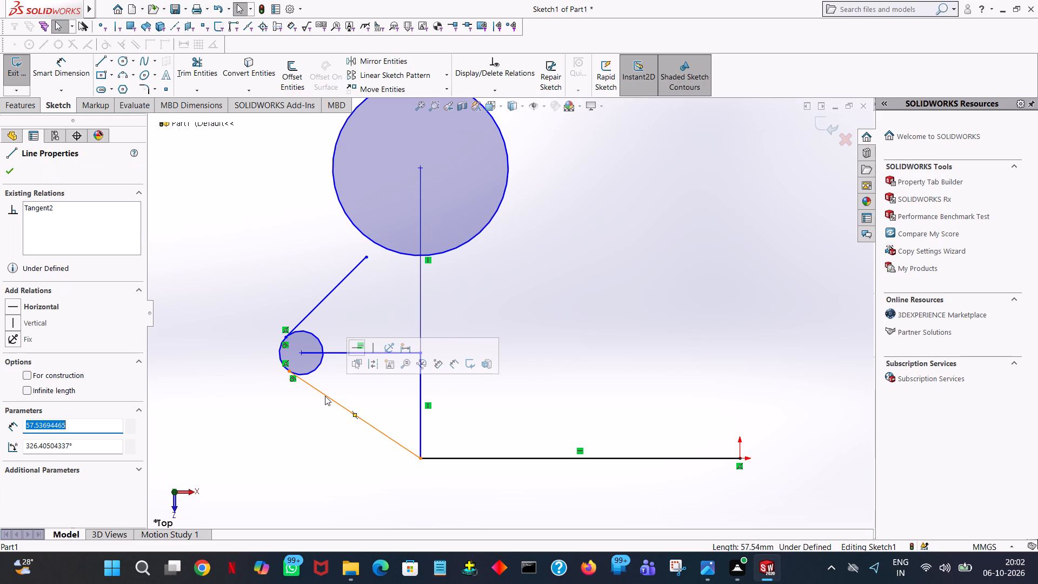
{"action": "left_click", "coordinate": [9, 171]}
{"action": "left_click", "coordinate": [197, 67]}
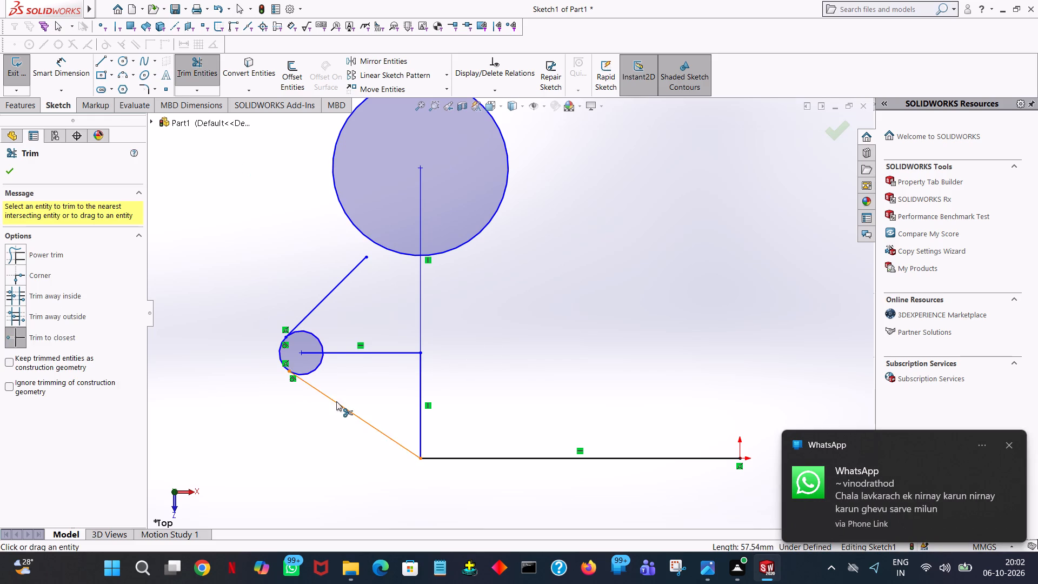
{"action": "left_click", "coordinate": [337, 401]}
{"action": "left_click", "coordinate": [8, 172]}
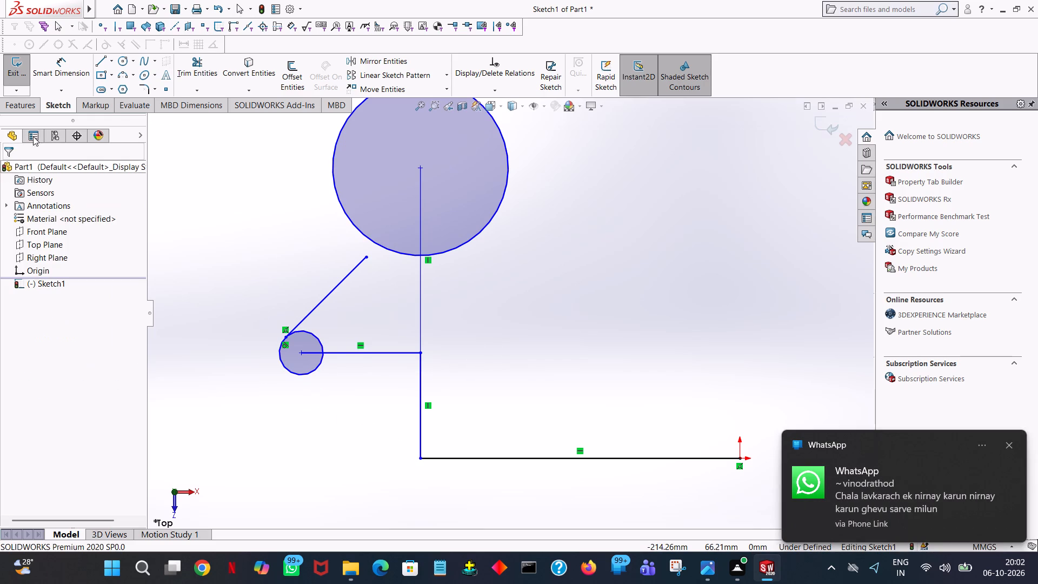
Sketch a line about 57.5 mm long, tangent to the small circle's lower side, ending at the lower end of the 38.5 mm vertical line.
{"action": "left_click", "coordinate": [103, 61]}
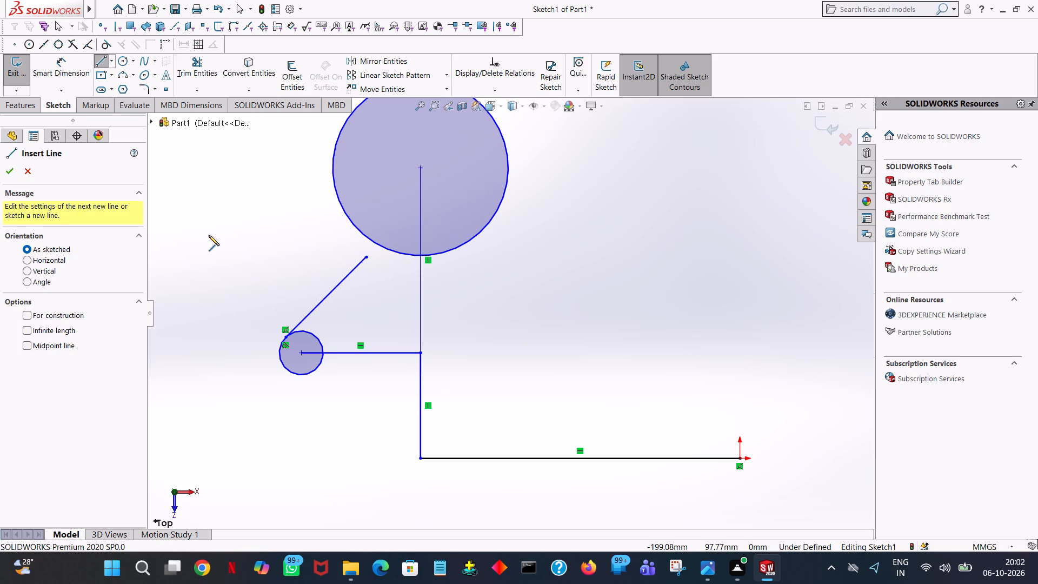
{"action": "left_click", "coordinate": [279, 361]}
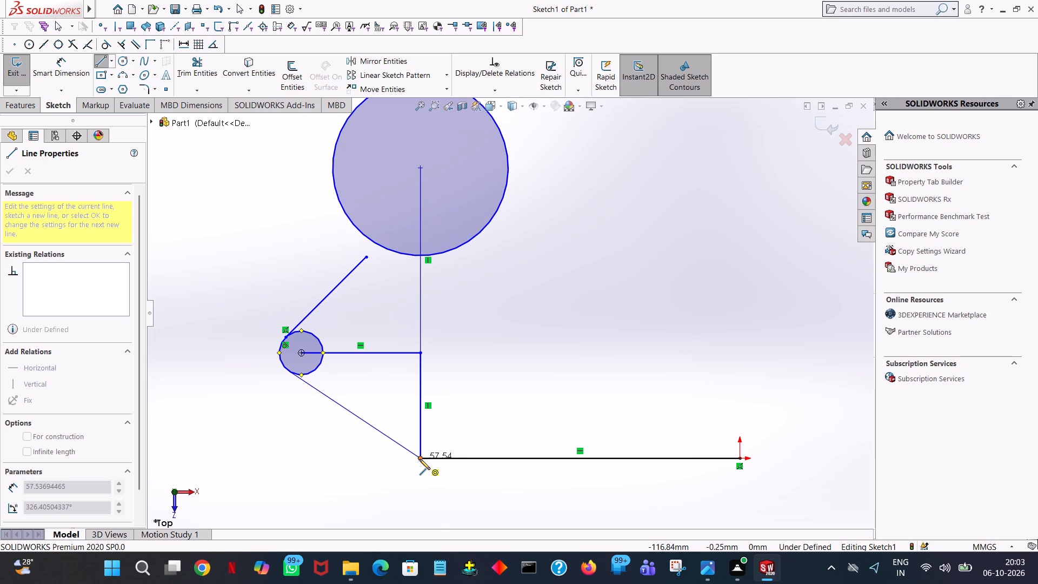
{"action": "left_click", "coordinate": [420, 459]}
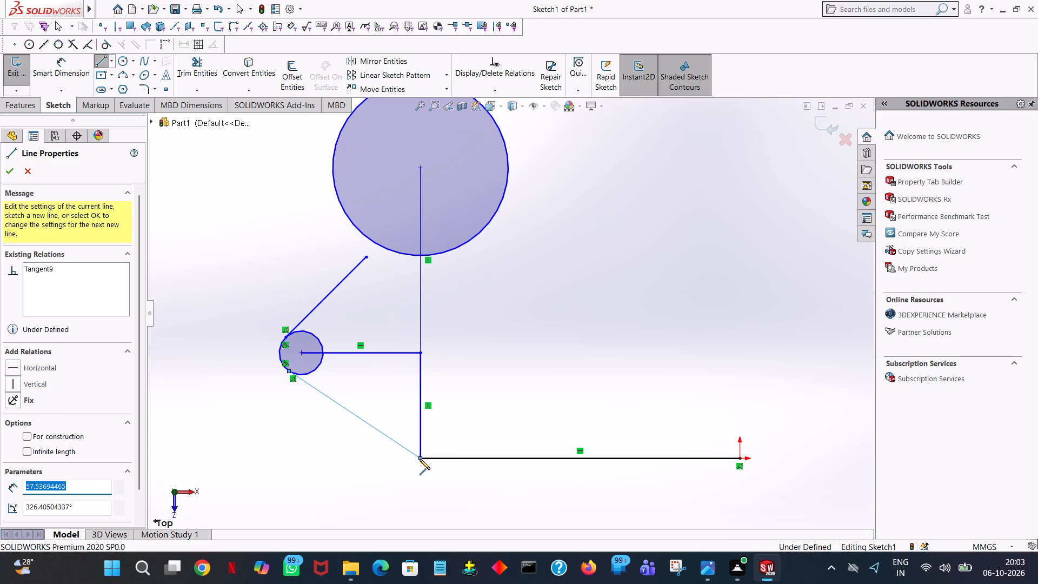
{"action": "right_click", "coordinate": [420, 459]}
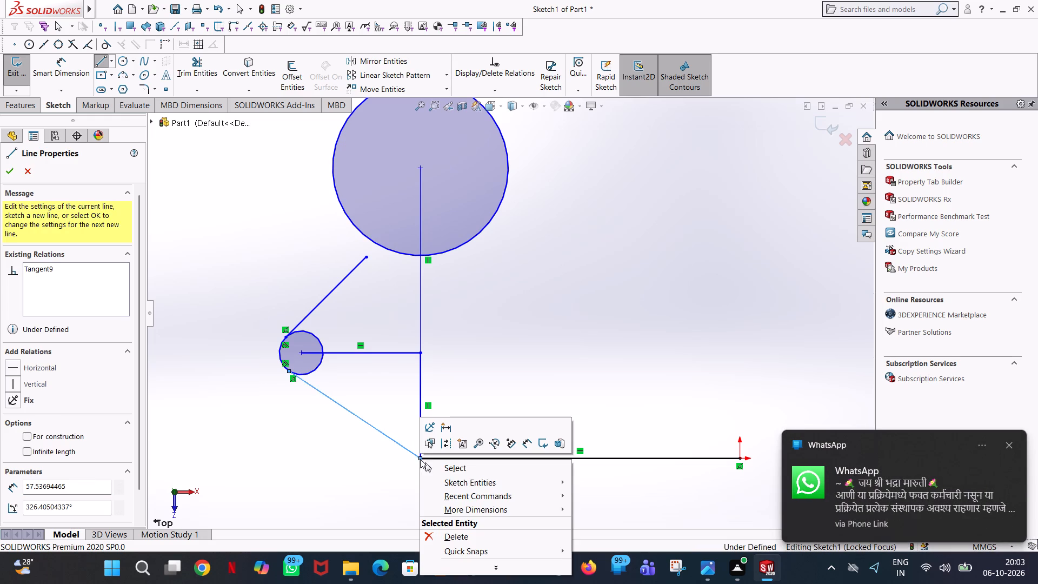
{"action": "left_click", "coordinate": [458, 475]}
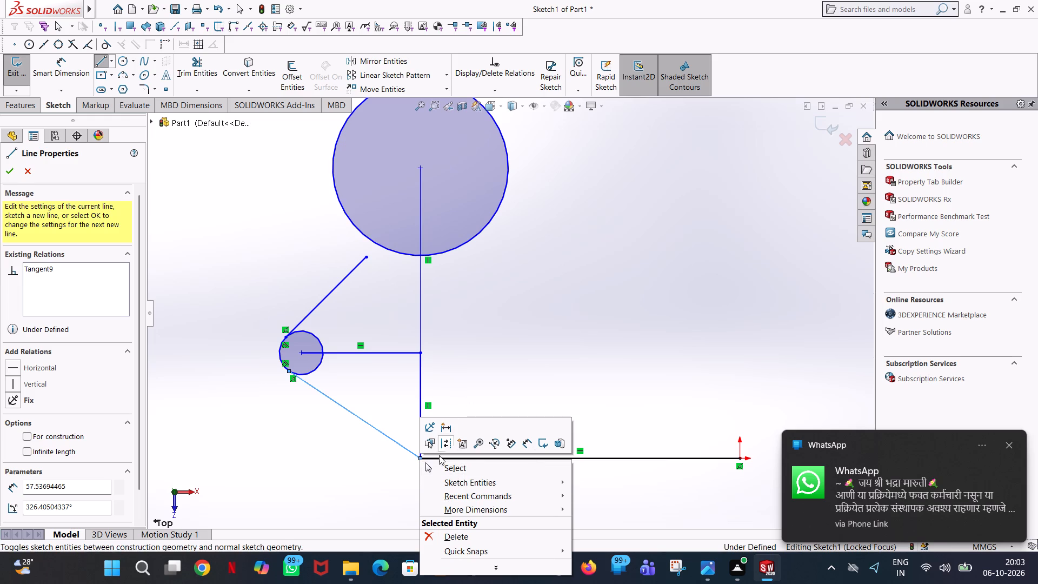
{"action": "left_click", "coordinate": [440, 466]}
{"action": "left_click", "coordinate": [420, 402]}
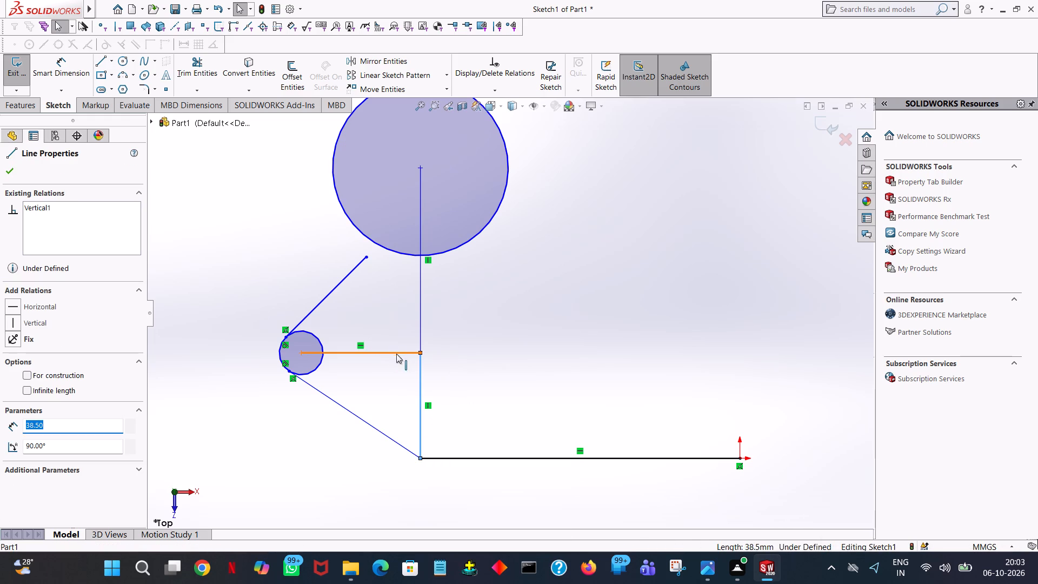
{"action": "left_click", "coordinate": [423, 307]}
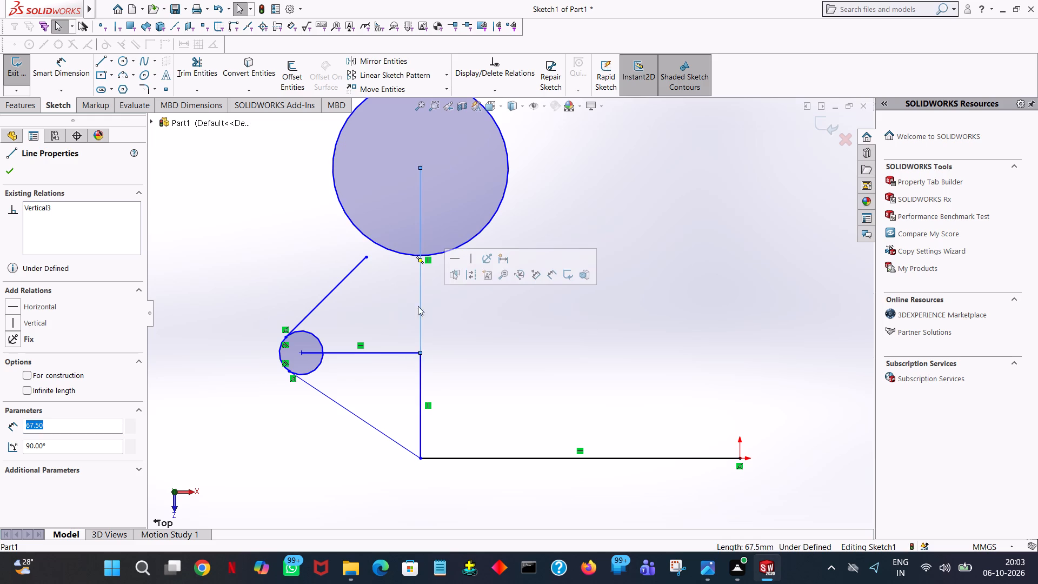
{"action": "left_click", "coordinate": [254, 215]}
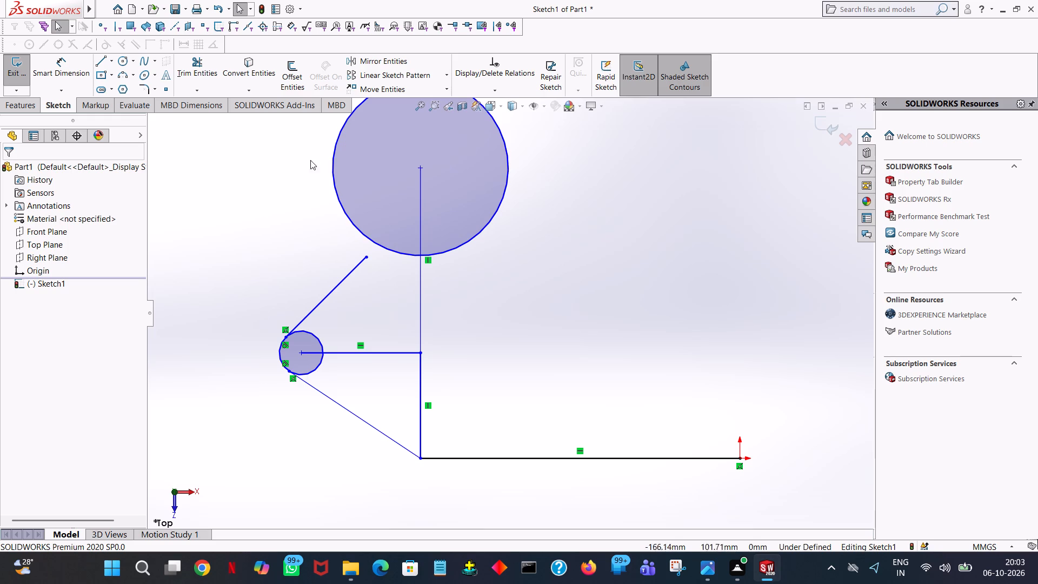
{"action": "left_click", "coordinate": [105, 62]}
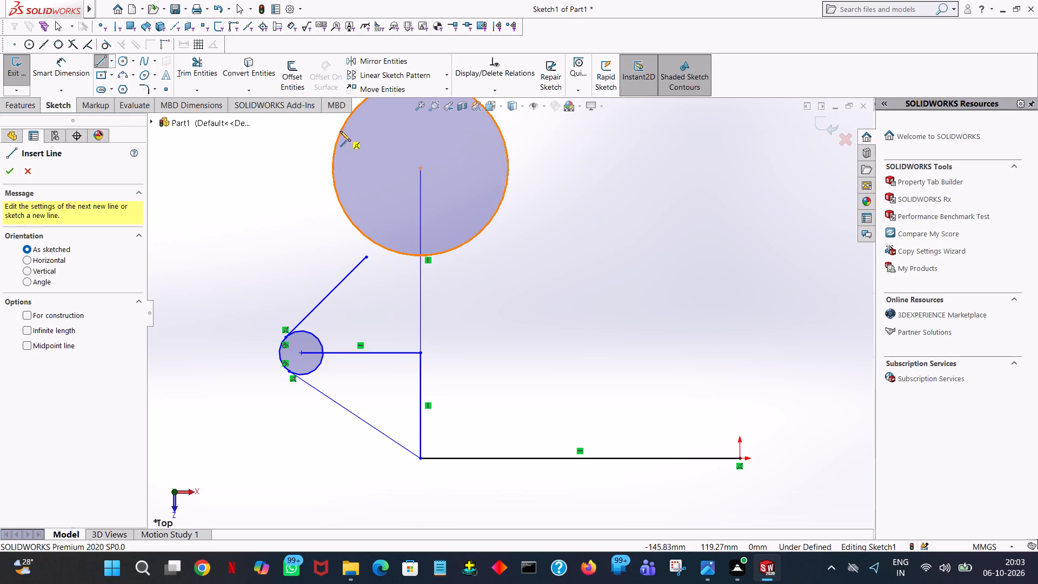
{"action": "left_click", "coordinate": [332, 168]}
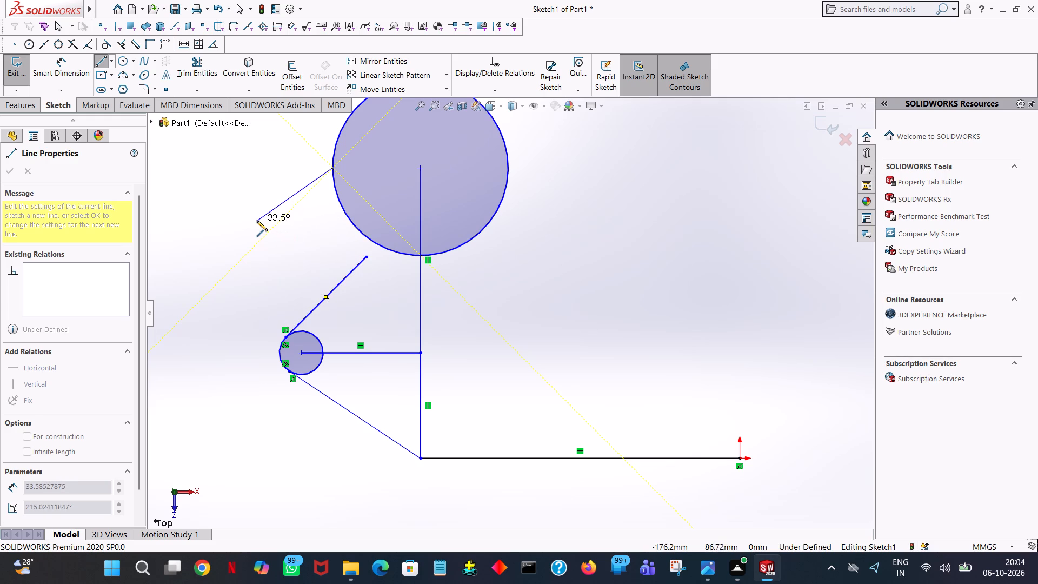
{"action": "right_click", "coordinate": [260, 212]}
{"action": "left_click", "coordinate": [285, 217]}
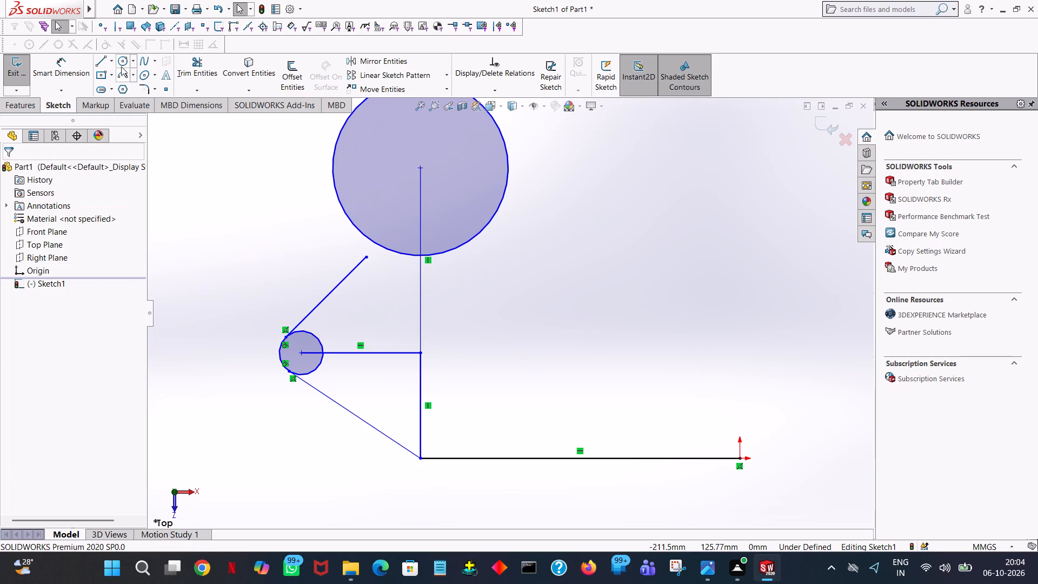
Sketch a 20 mm radius circle centred where the horizontal line from the small circle meets the vertical lines.
{"action": "left_click", "coordinate": [121, 65]}
{"action": "left_click", "coordinate": [422, 353]}
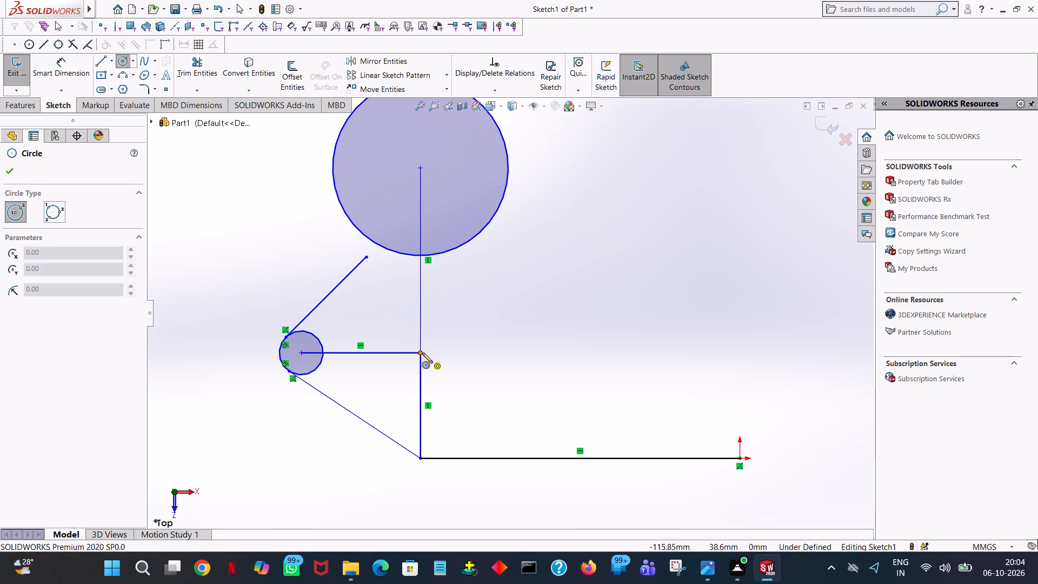
{"action": "left_click", "coordinate": [413, 310]}
{"action": "type", "text": "20"}
{"action": "key", "text": "Return"}
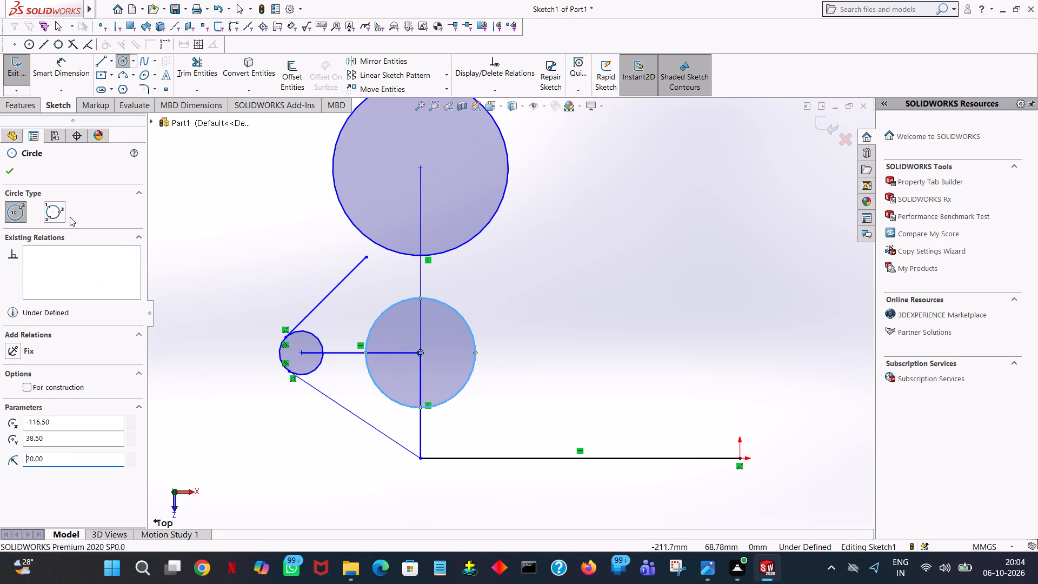
{"action": "left_click", "coordinate": [12, 176]}
{"action": "left_click", "coordinate": [193, 215]}
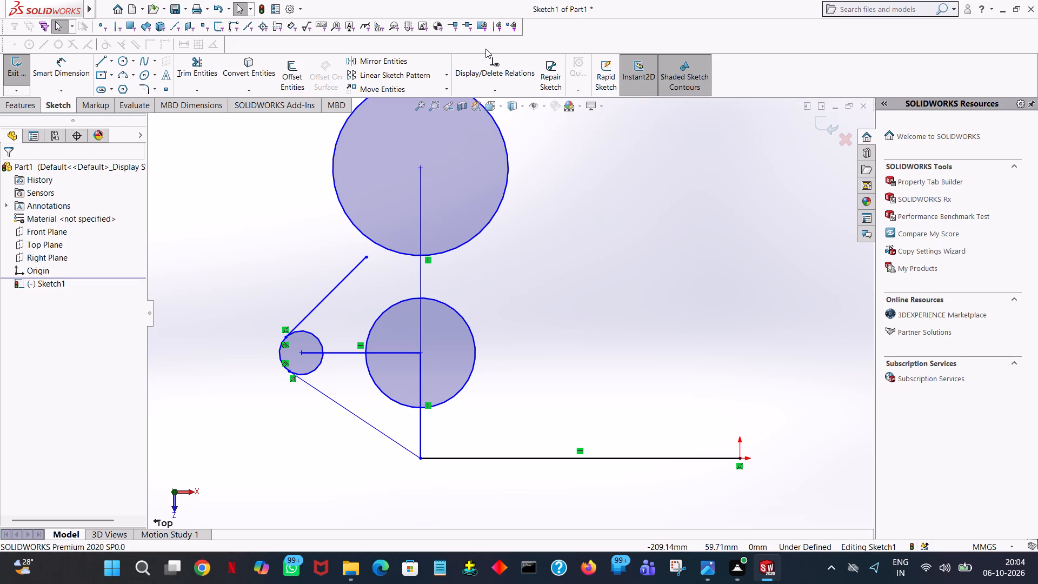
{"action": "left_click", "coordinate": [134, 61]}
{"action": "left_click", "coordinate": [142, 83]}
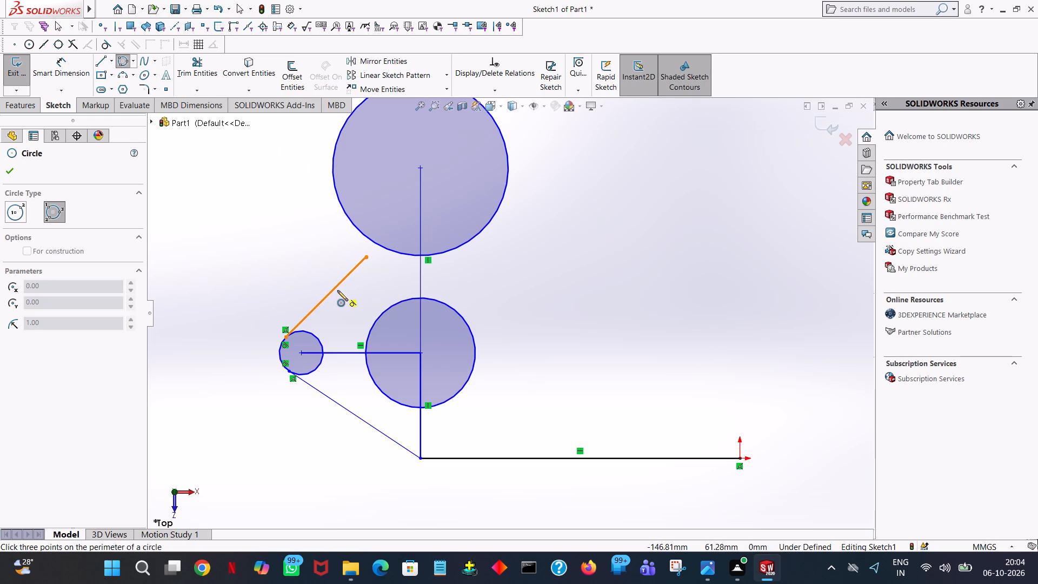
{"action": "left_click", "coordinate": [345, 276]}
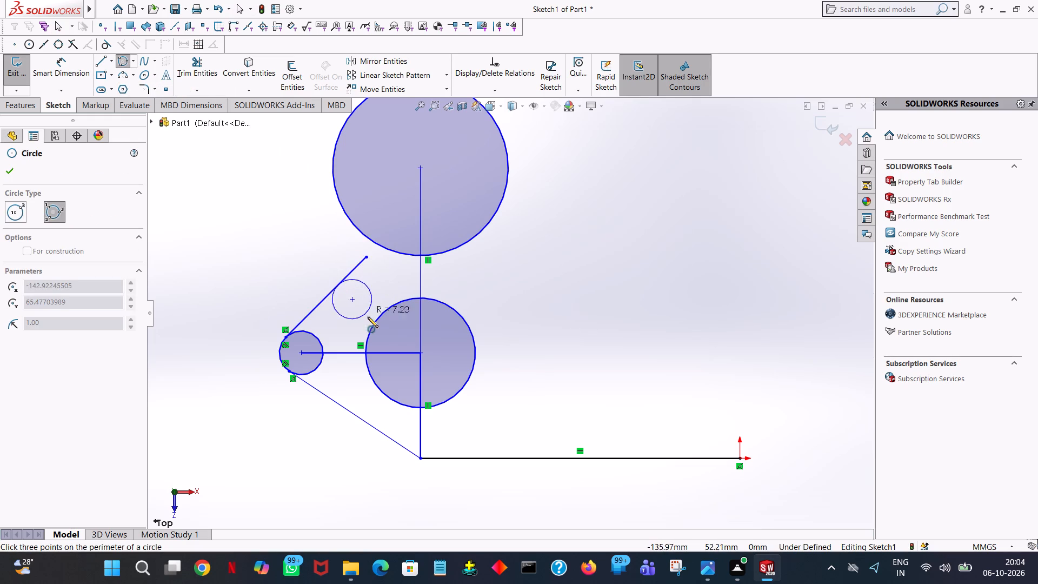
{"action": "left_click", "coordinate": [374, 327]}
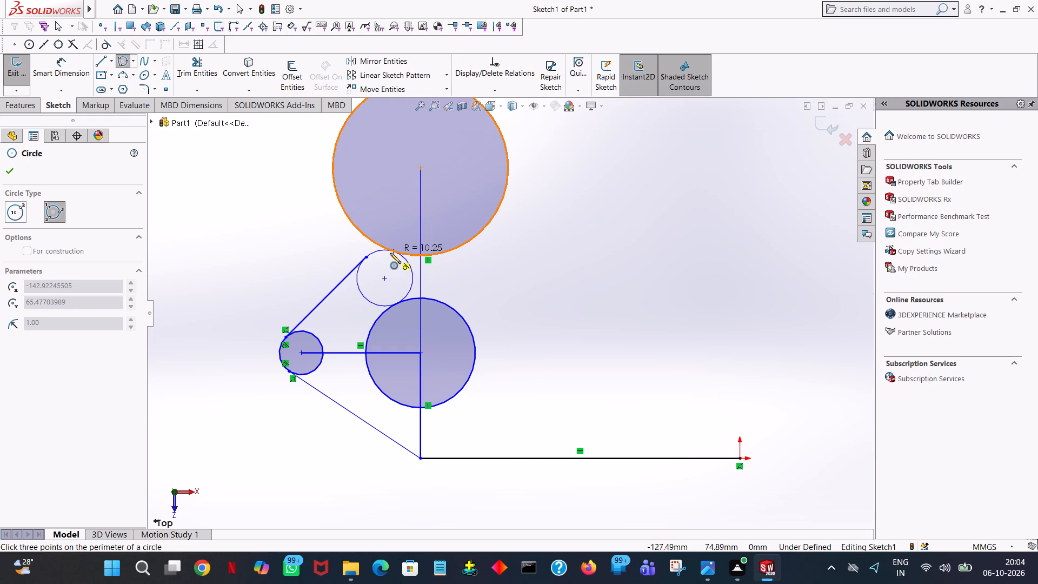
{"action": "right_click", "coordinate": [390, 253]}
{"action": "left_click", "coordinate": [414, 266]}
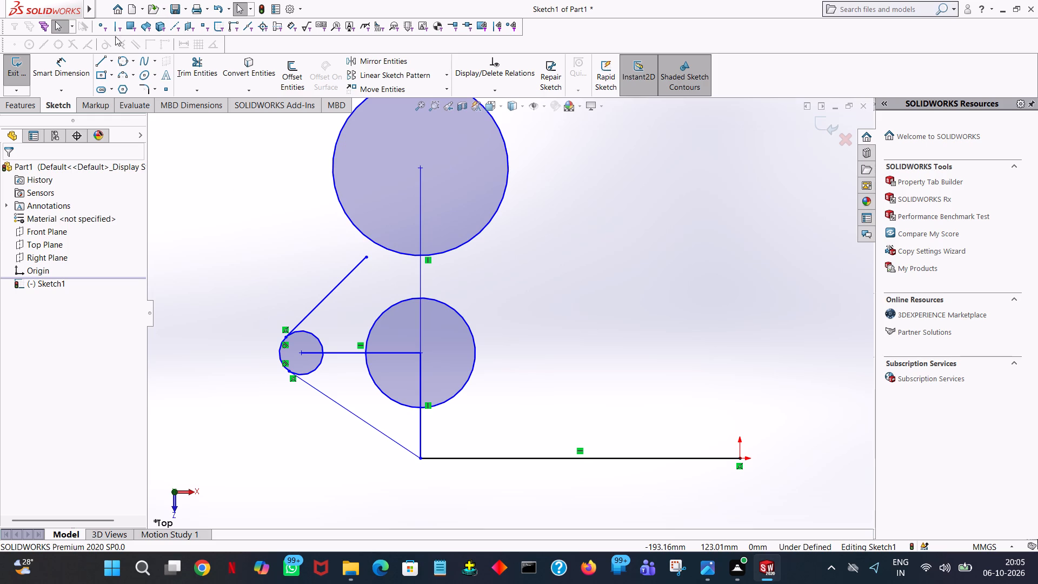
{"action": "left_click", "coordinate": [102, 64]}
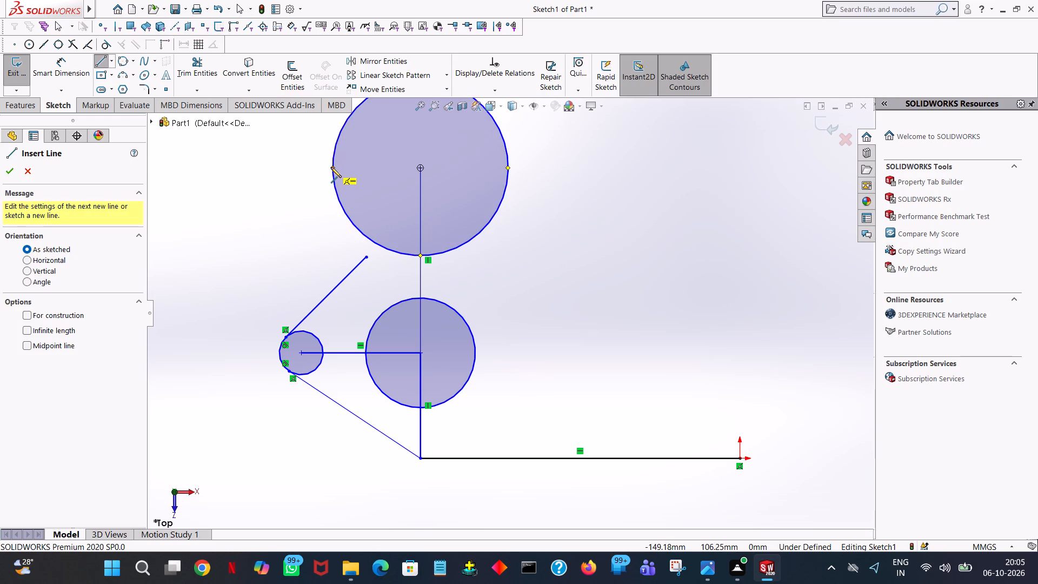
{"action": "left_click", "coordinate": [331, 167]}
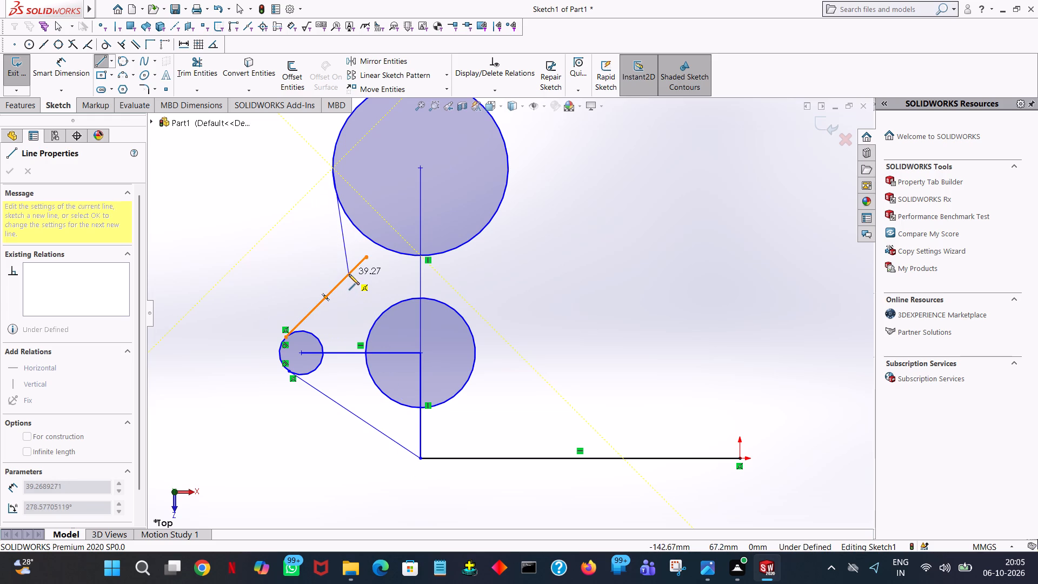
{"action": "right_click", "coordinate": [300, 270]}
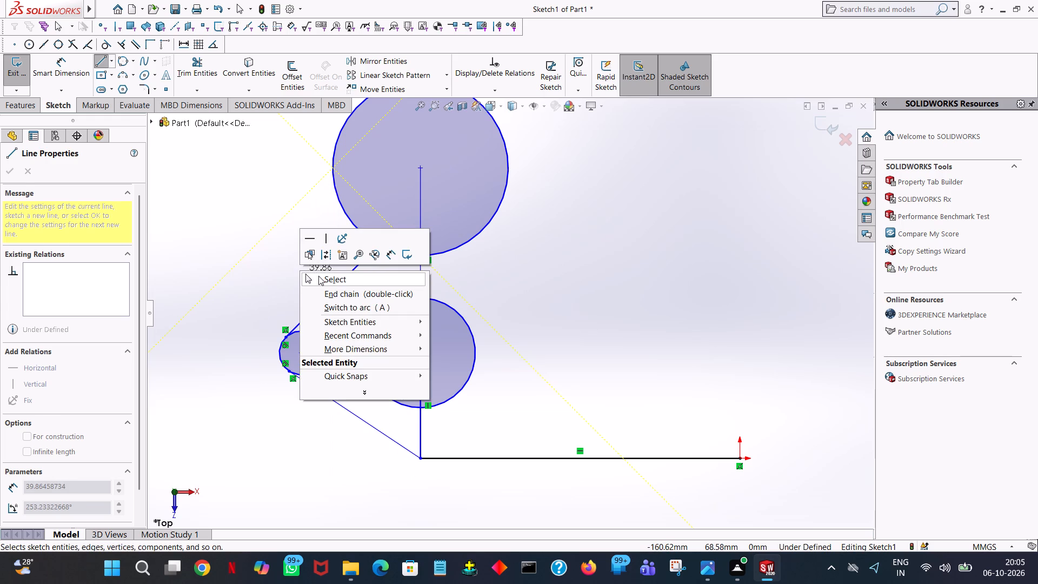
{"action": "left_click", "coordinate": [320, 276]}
Set the length of the 45° line tangent to the small circle to 30 mm.
{"action": "left_click", "coordinate": [326, 295]}
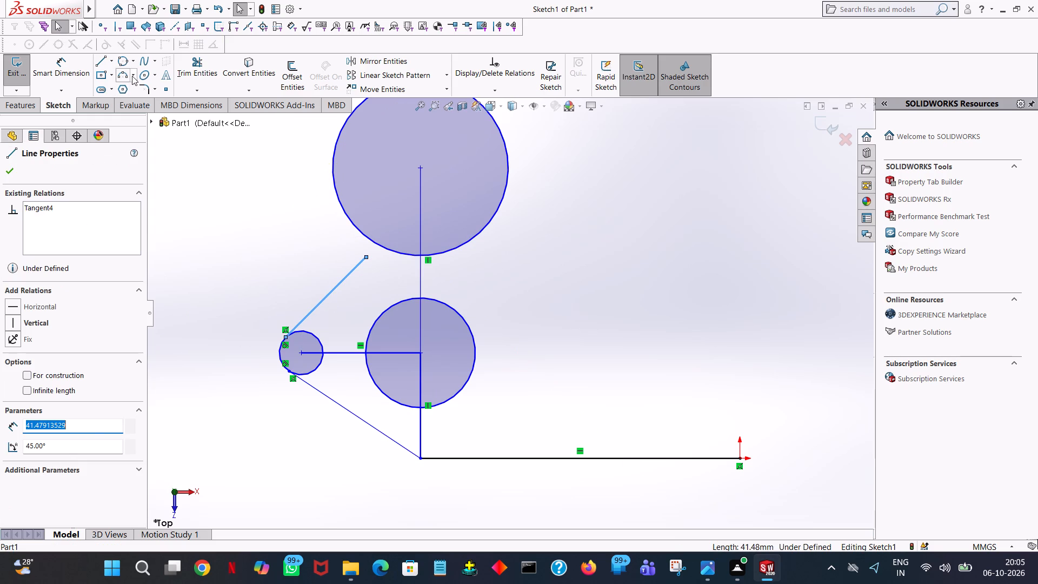
{"action": "type", "text": "30"}
{"action": "key", "text": "Return"}
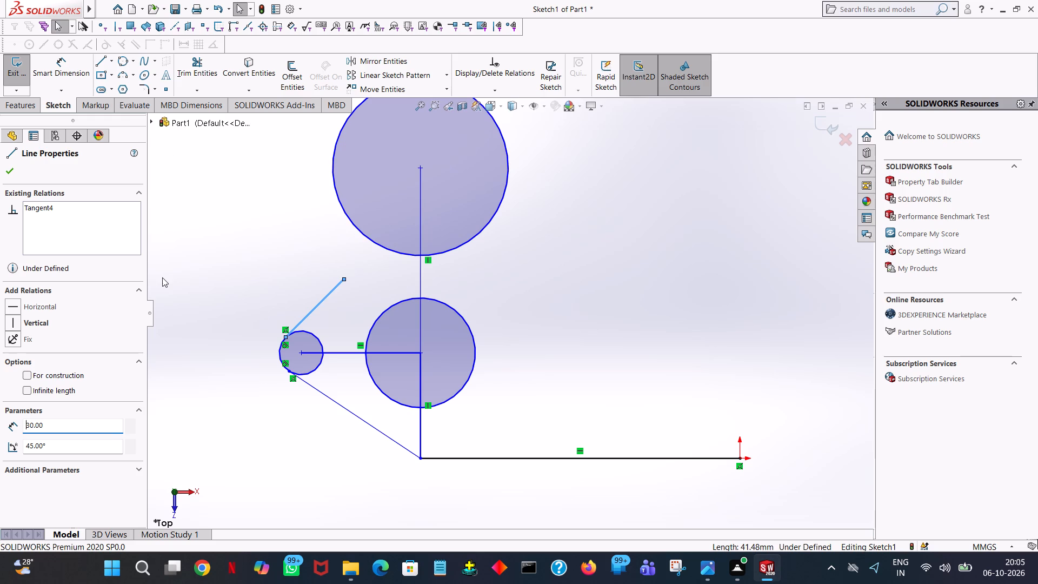
{"action": "left_click", "coordinate": [277, 264]}
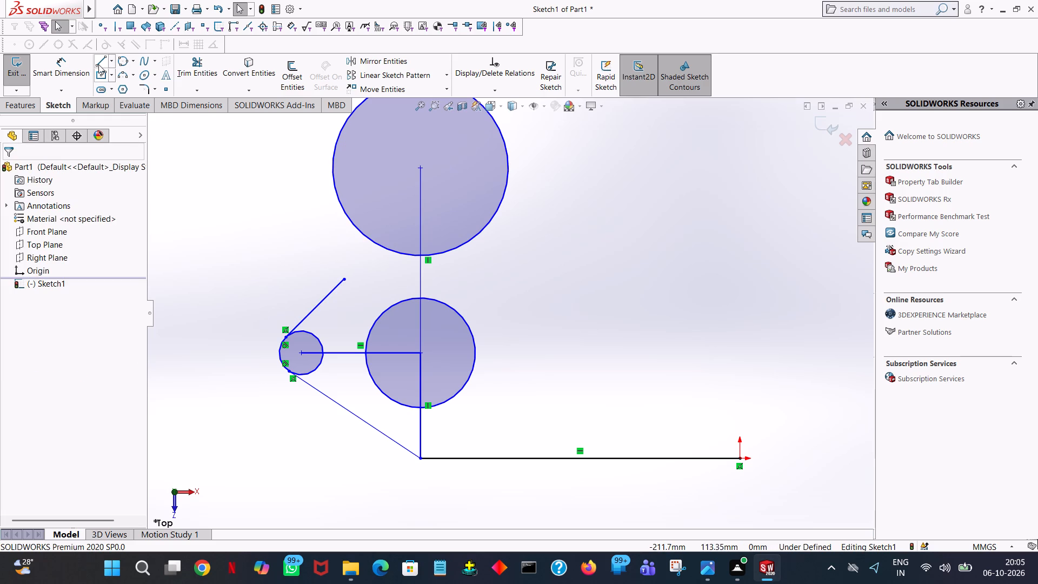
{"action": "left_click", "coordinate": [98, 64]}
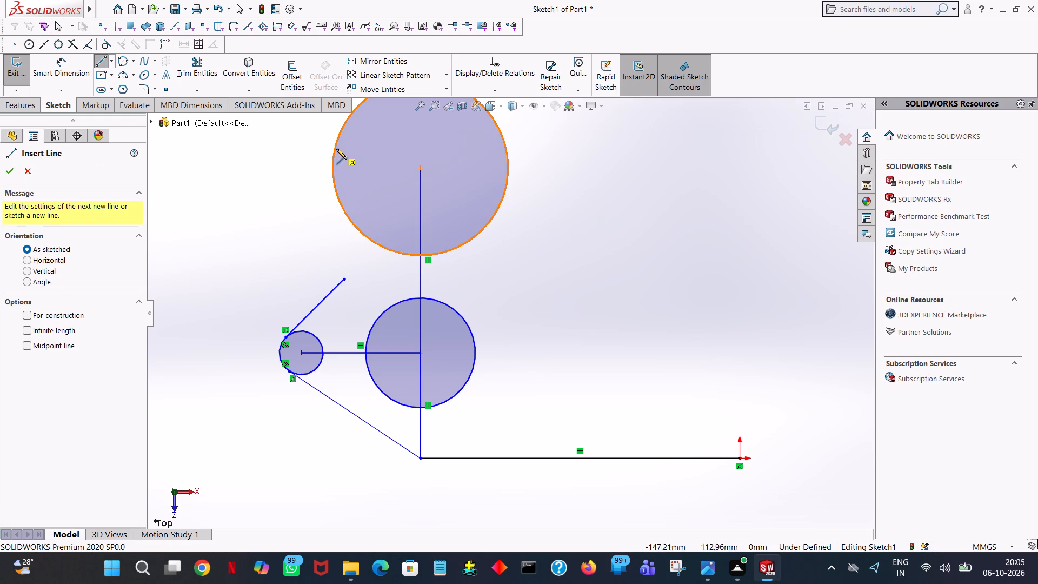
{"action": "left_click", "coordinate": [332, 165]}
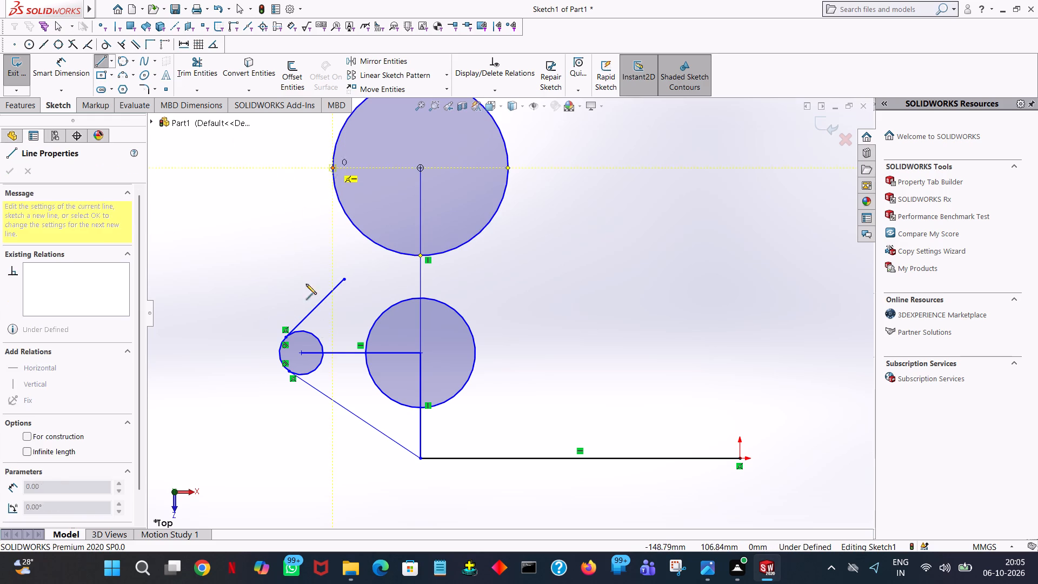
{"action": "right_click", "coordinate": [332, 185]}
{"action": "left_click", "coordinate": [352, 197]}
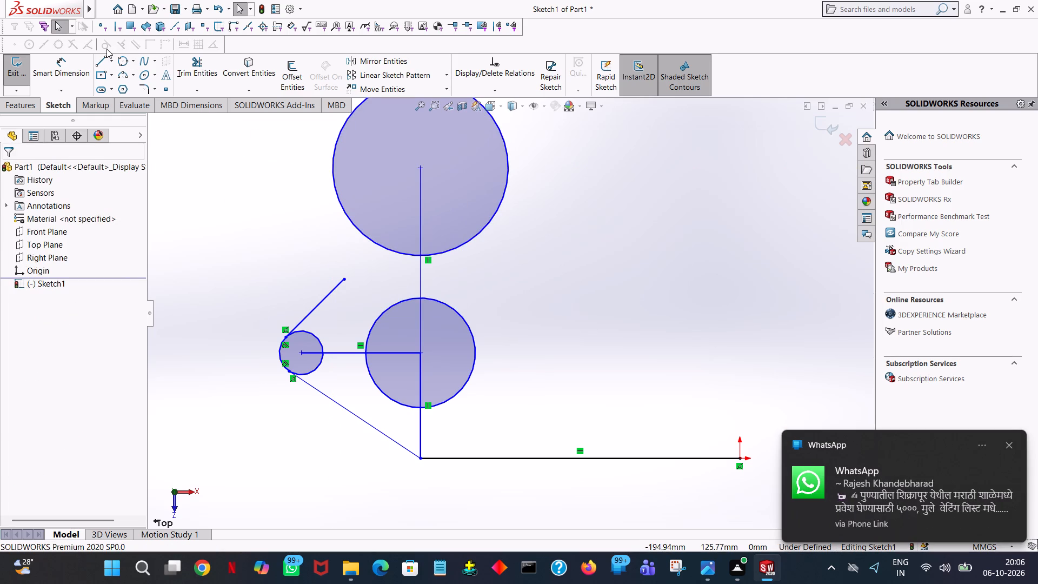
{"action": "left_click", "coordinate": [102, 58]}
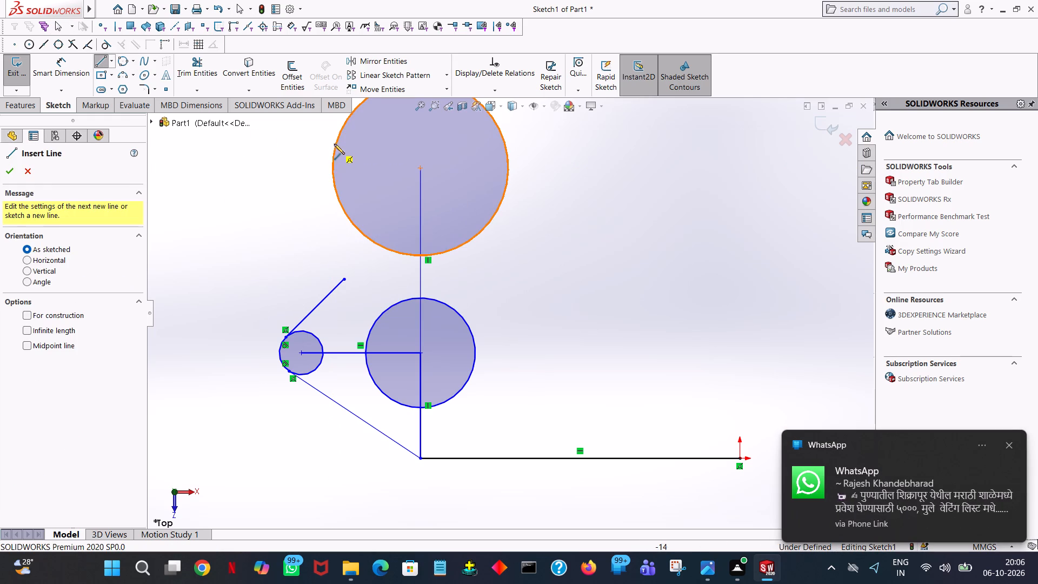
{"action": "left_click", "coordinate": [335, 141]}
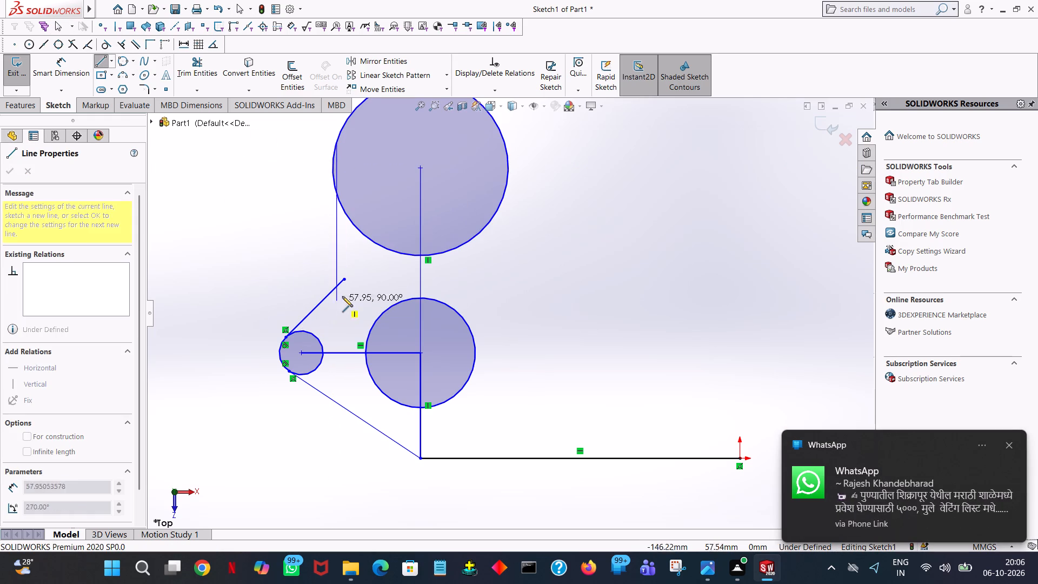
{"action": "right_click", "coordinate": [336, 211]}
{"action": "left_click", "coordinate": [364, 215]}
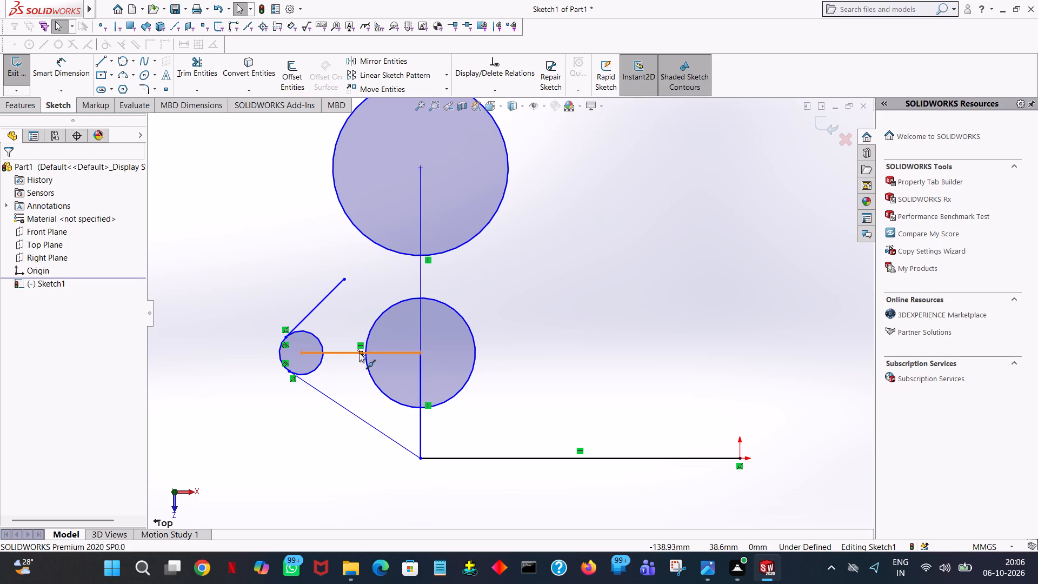
Sketch a vertical line about 33.4 mm long upward from the midpoint of the small circle's horizontal line.
{"action": "left_click", "coordinate": [101, 61]}
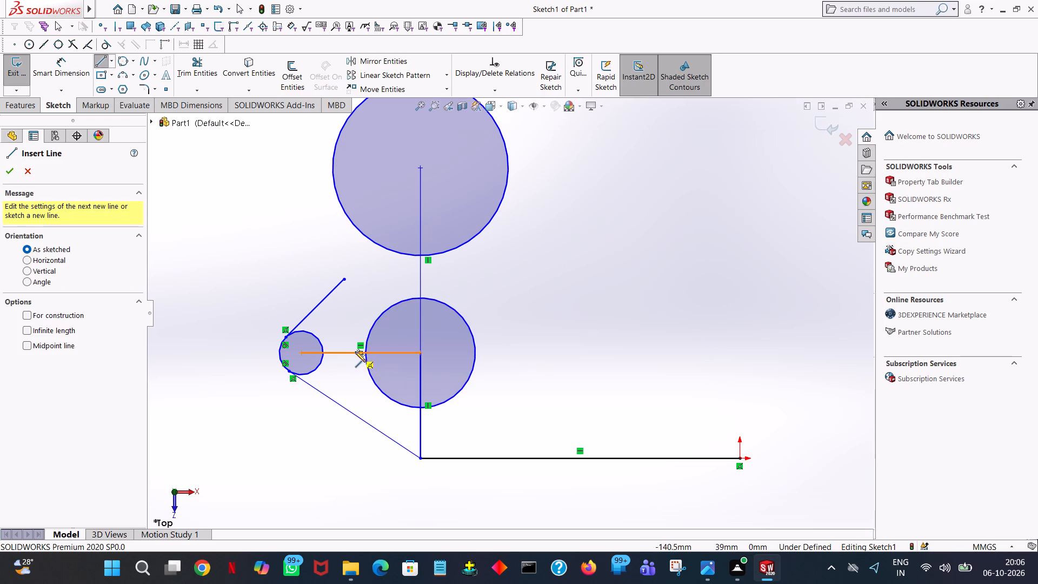
{"action": "left_click", "coordinate": [360, 353]}
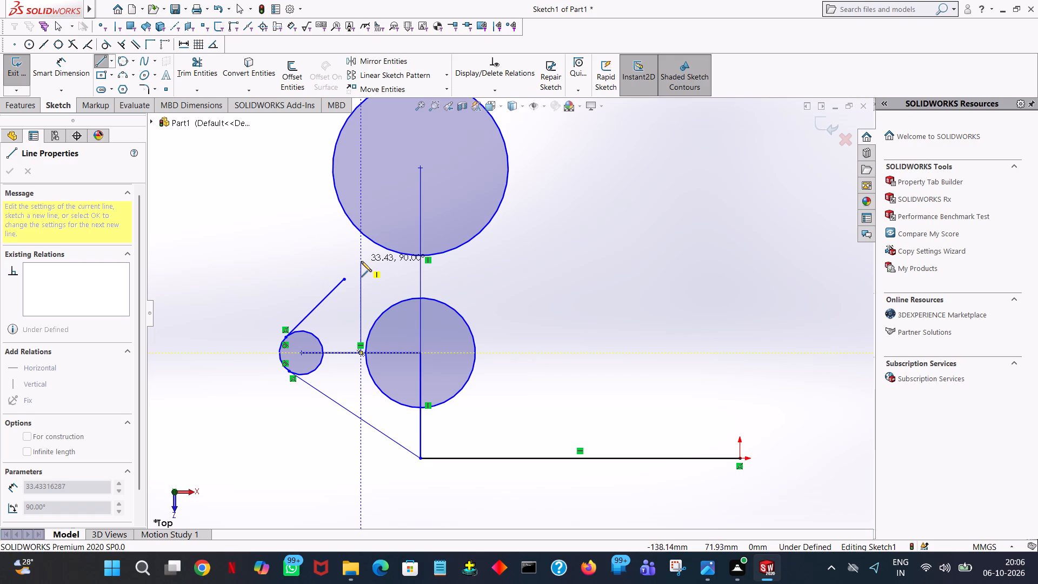
{"action": "left_click", "coordinate": [361, 261]}
{"action": "right_click", "coordinate": [361, 261]}
{"action": "left_click", "coordinate": [375, 269]}
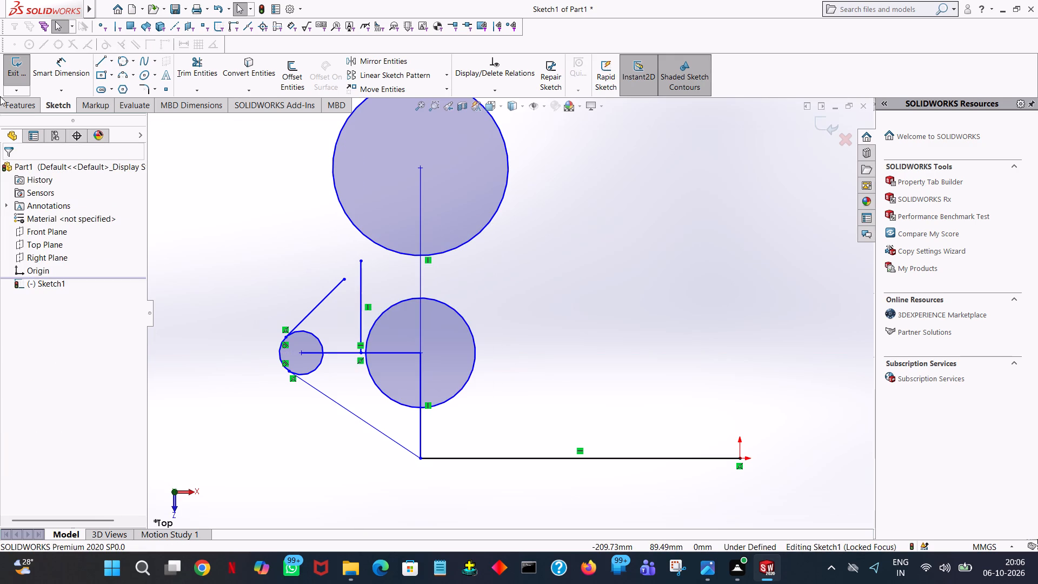
Extend the 45° line up to the new vertical line.
{"action": "left_click", "coordinate": [199, 93]}
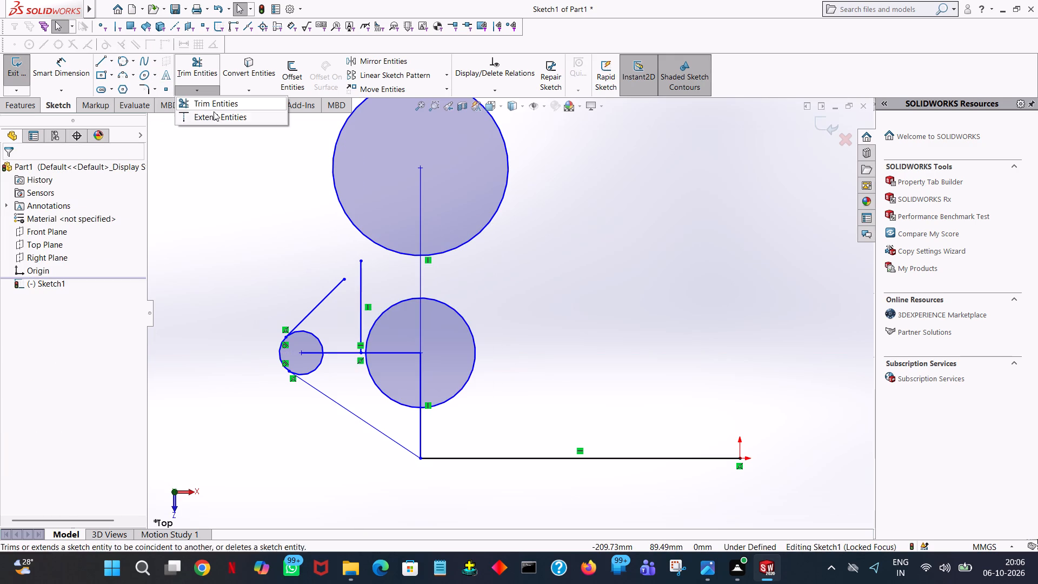
{"action": "left_click", "coordinate": [214, 112]}
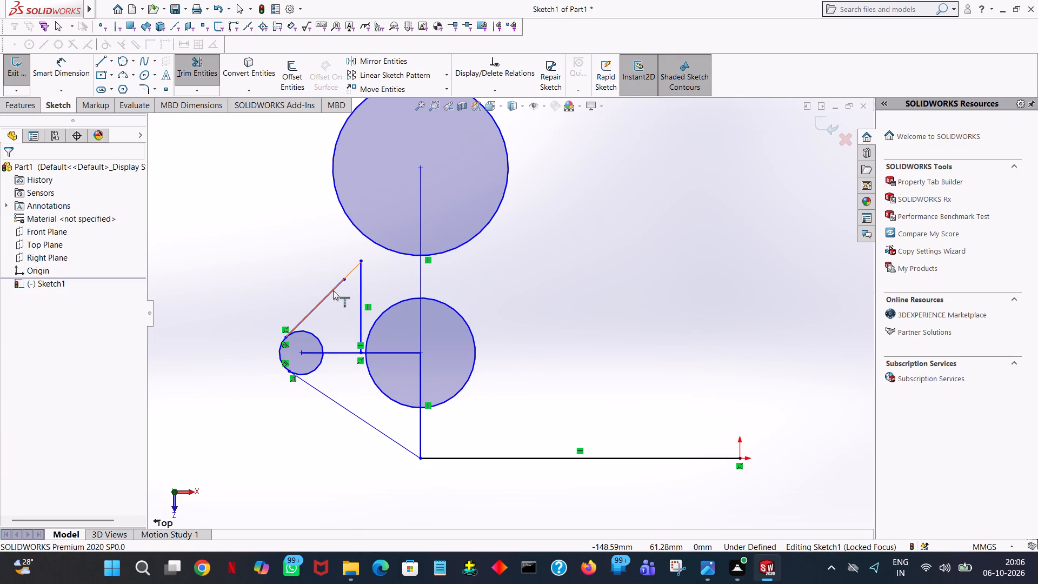
{"action": "left_click", "coordinate": [333, 290]}
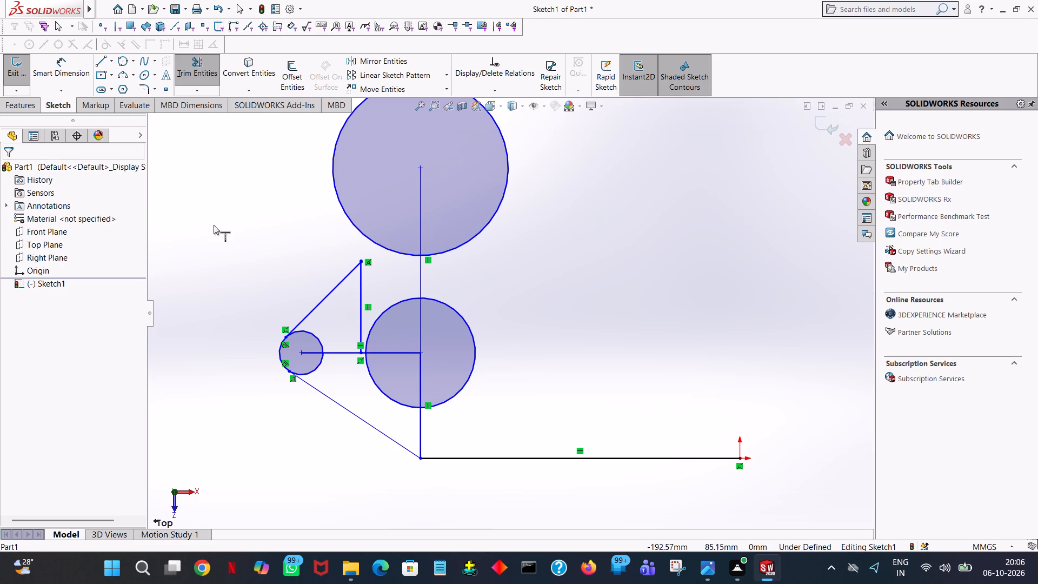
{"action": "left_click", "coordinate": [196, 90]}
{"action": "left_click", "coordinate": [217, 107]}
Sketch a line about 36 mm long from the large circle's left quadrant point to the upper end of the 45° line.
{"action": "left_click", "coordinate": [98, 56]}
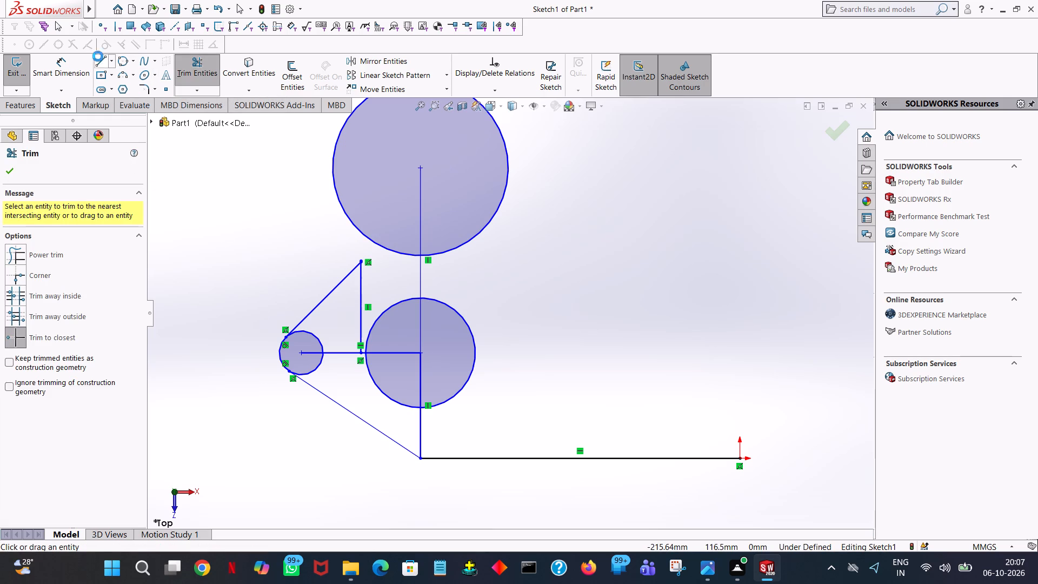
{"action": "left_click", "coordinate": [332, 168]}
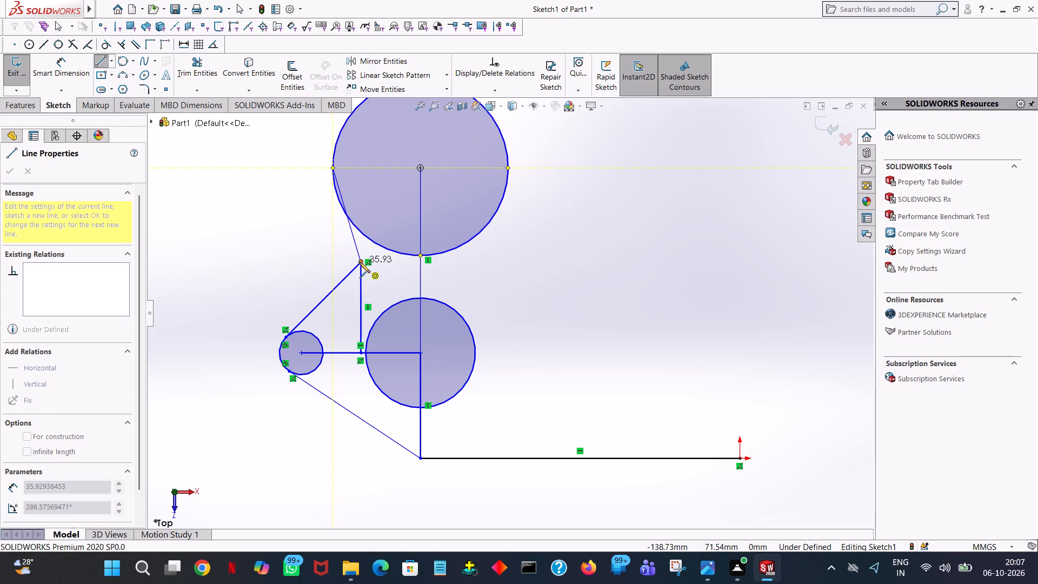
{"action": "left_click", "coordinate": [360, 262]}
{"action": "right_click", "coordinate": [360, 262]}
{"action": "left_click", "coordinate": [391, 273]}
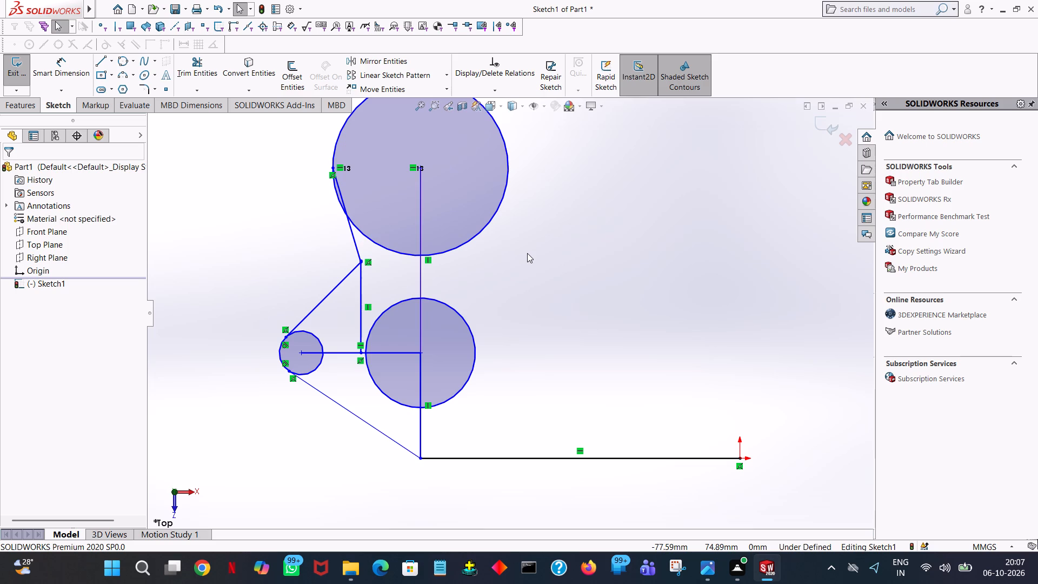
Trim away the short vertical line between the 45° line's upper end and the horizontal line.
{"action": "left_click", "coordinate": [204, 59]}
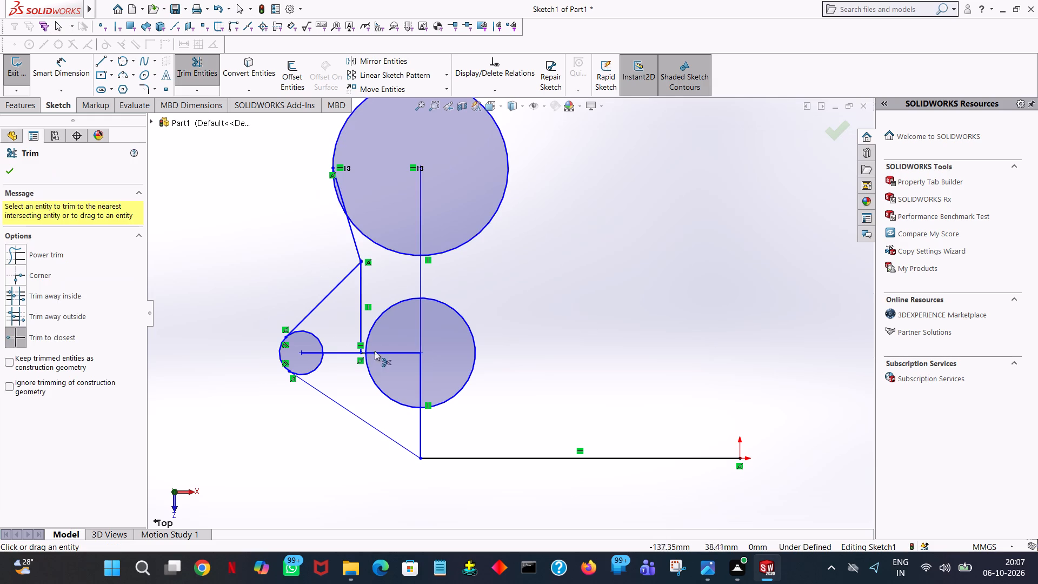
{"action": "left_click", "coordinate": [362, 291]}
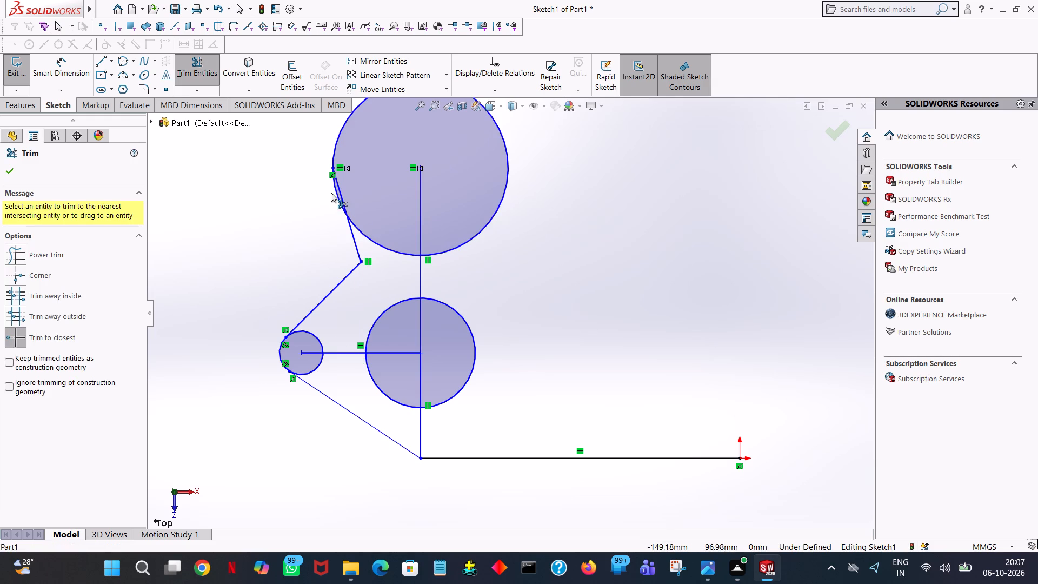
Trim away the large circle's lower-left arcs between its left quadrant point and the vertical centre line.
{"action": "left_click", "coordinate": [337, 195]}
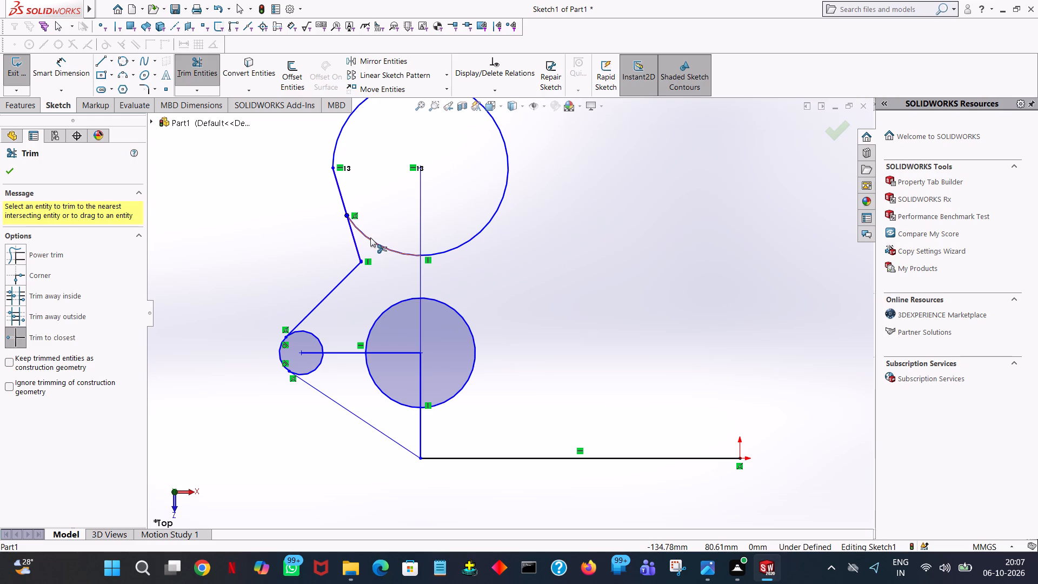
{"action": "double_click", "coordinate": [370, 237]}
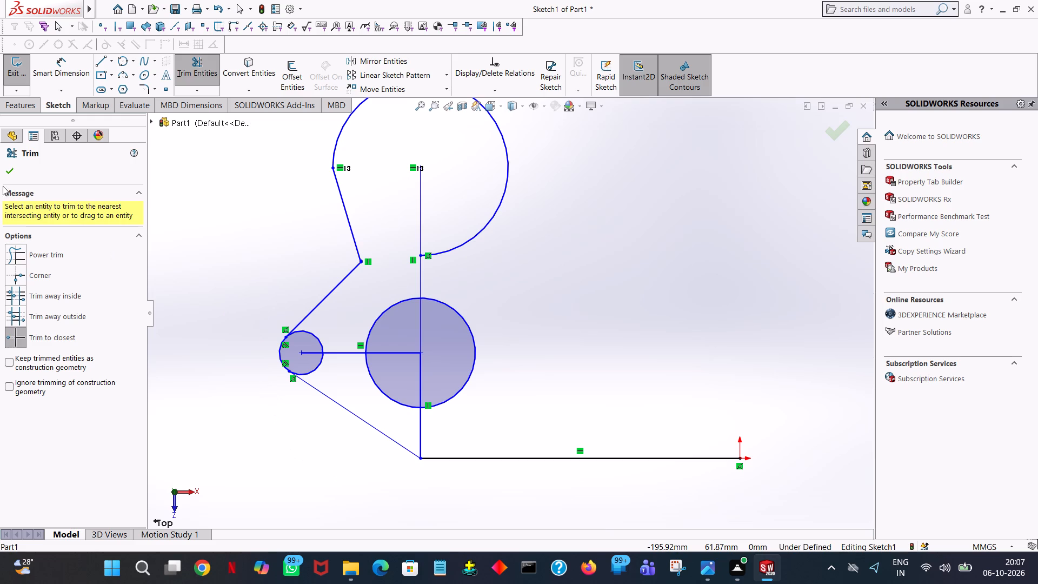
{"action": "left_click", "coordinate": [9, 173]}
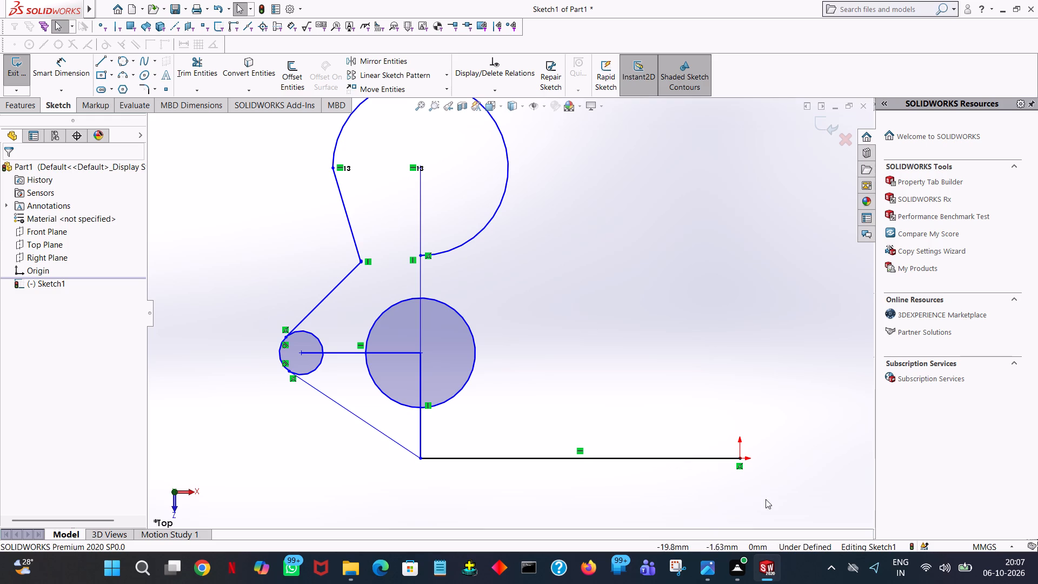
Sketch a 48 mm vertical line upward from the origin.
{"action": "left_click", "coordinate": [101, 64]}
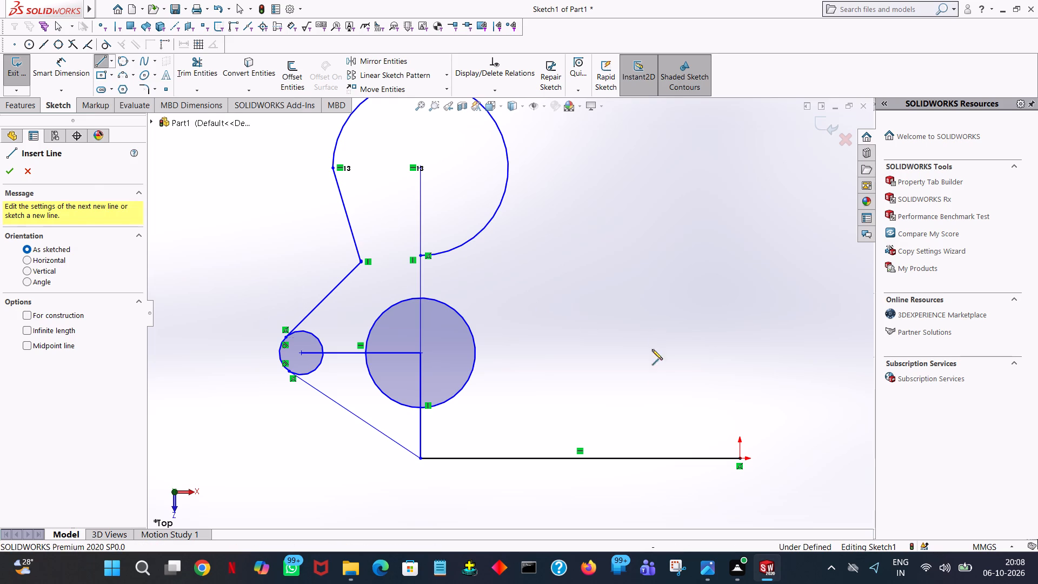
{"action": "left_click", "coordinate": [737, 459]}
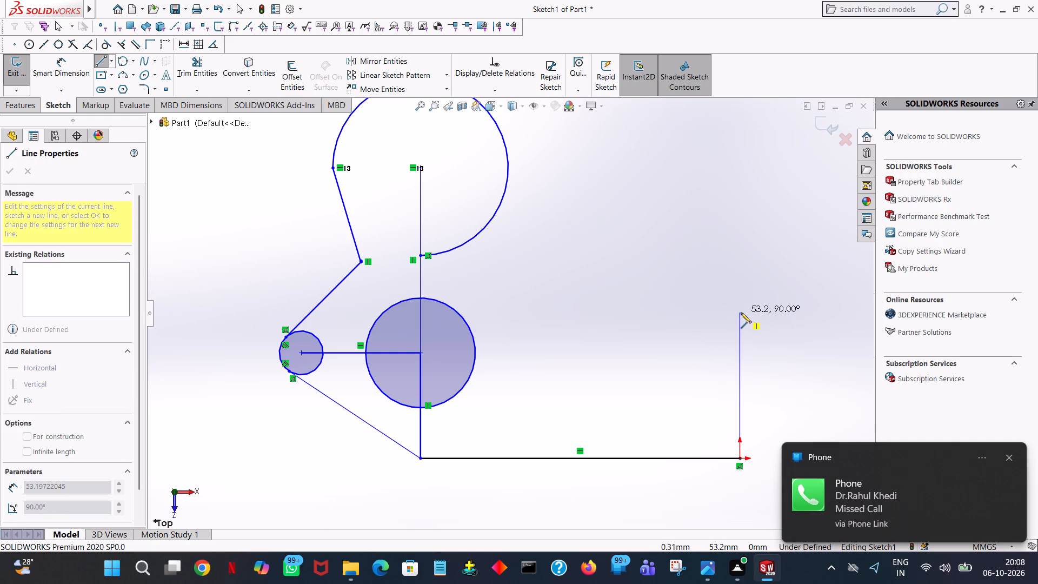
{"action": "left_click", "coordinate": [741, 313]}
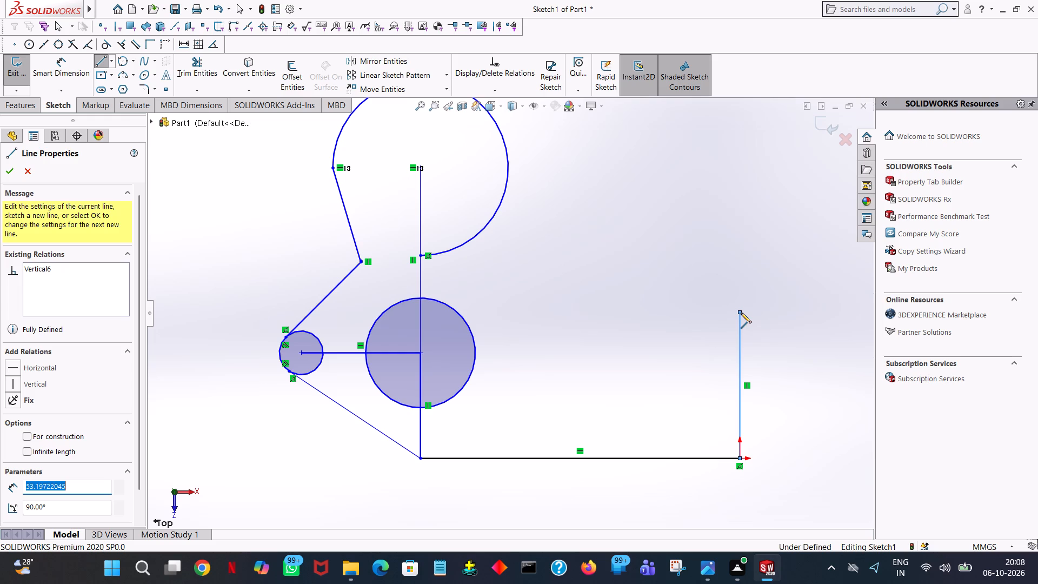
{"action": "type", "text": "48"}
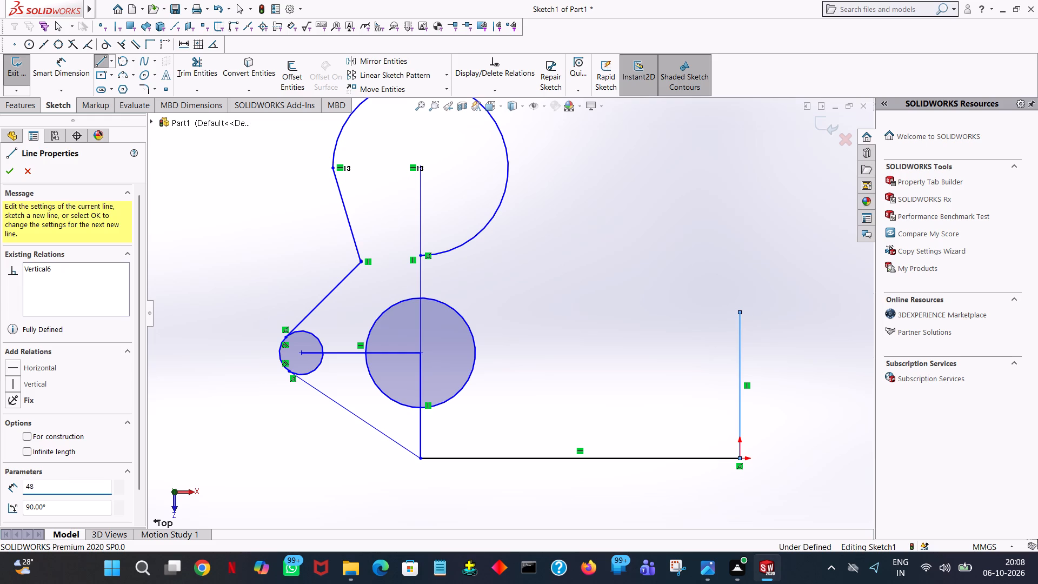
{"action": "key", "text": "Return"}
Sketch a 28 mm horizontal line leftward from the upper end of the 48 mm vertical line.
{"action": "left_click", "coordinate": [677, 328]}
{"action": "type", "text": "28"}
{"action": "key", "text": "Return"}
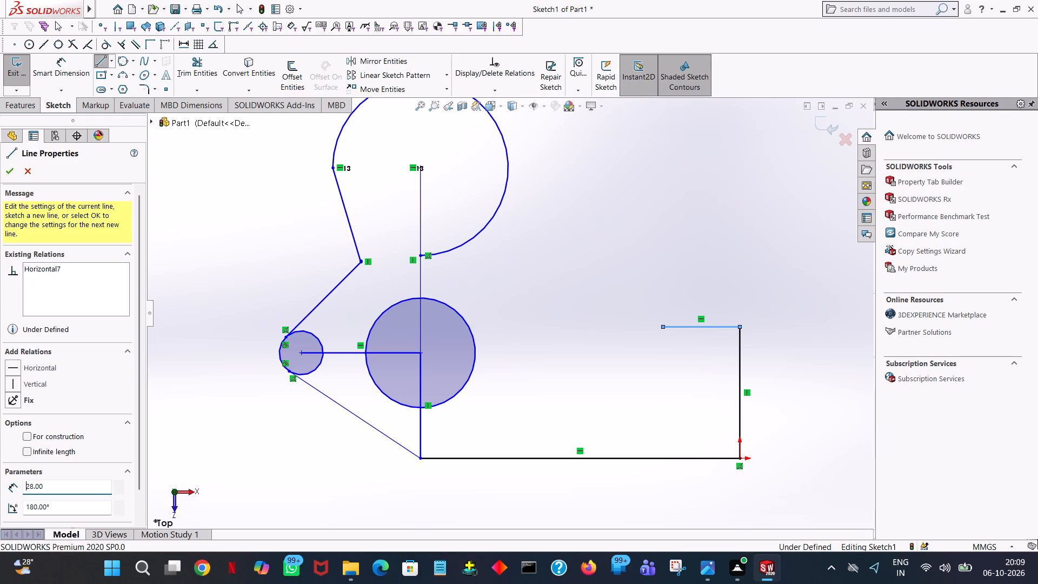
{"action": "right_click", "coordinate": [677, 328]}
{"action": "left_click", "coordinate": [689, 334]}
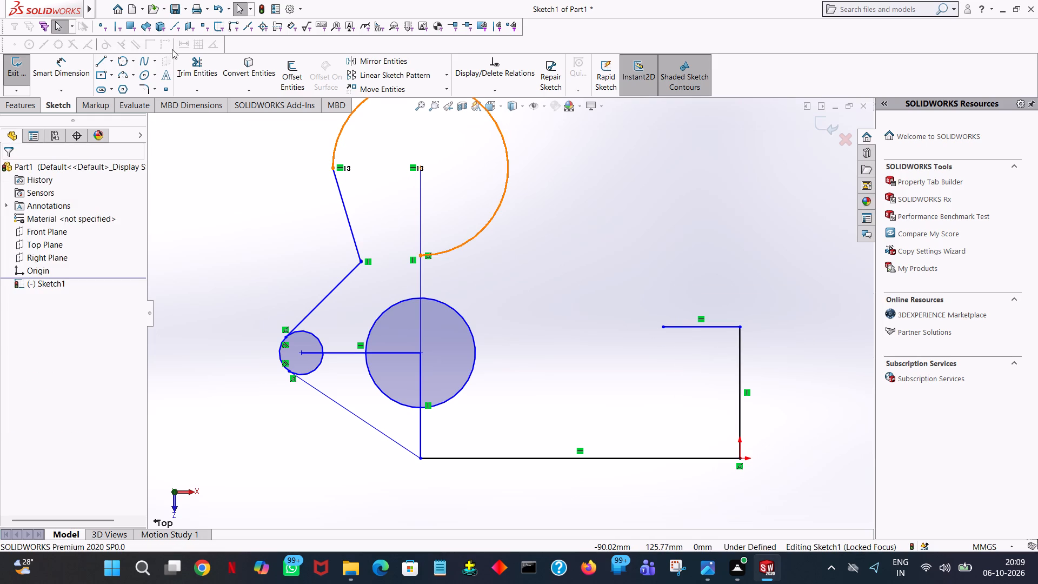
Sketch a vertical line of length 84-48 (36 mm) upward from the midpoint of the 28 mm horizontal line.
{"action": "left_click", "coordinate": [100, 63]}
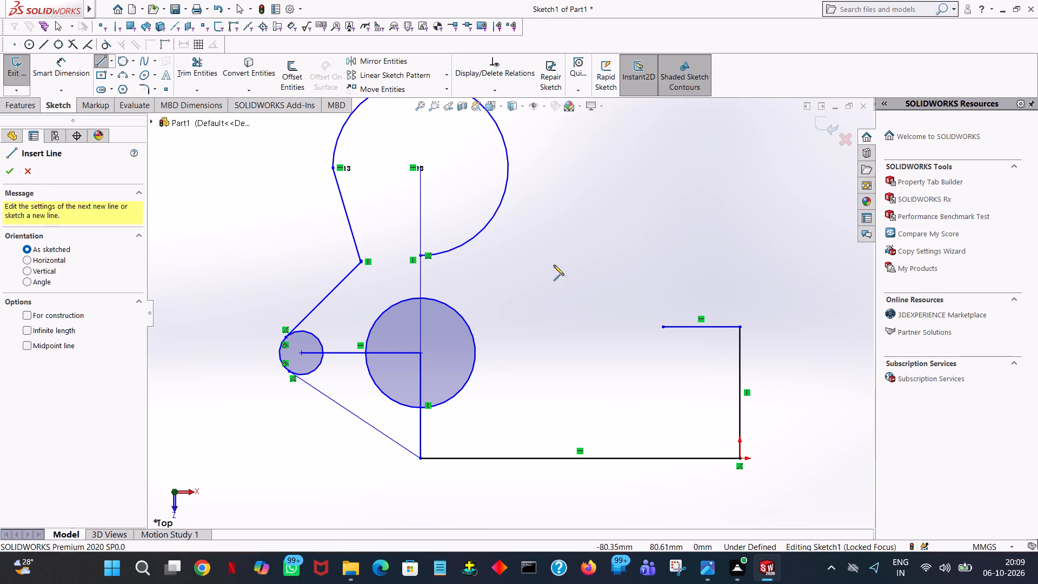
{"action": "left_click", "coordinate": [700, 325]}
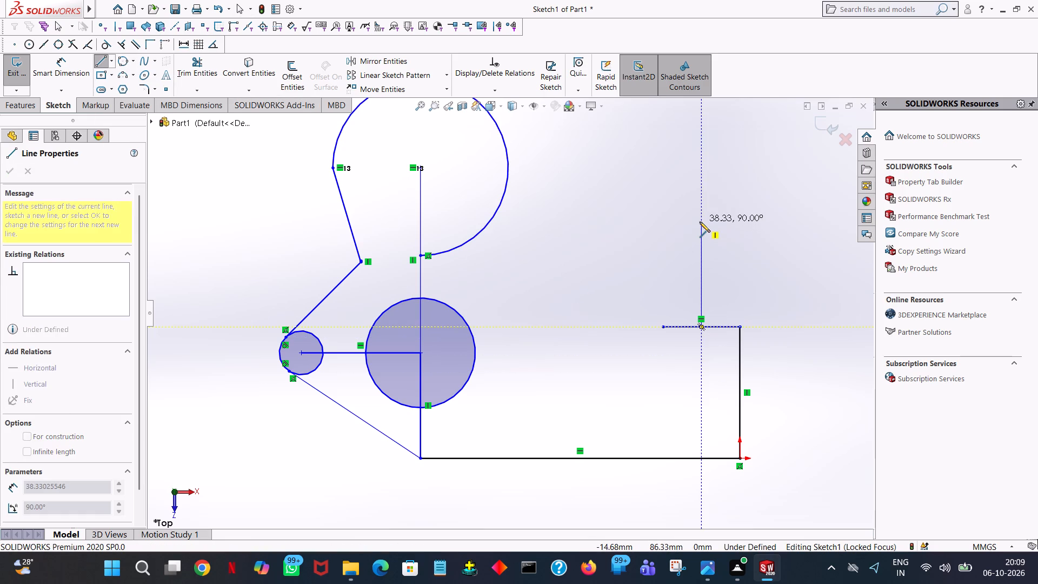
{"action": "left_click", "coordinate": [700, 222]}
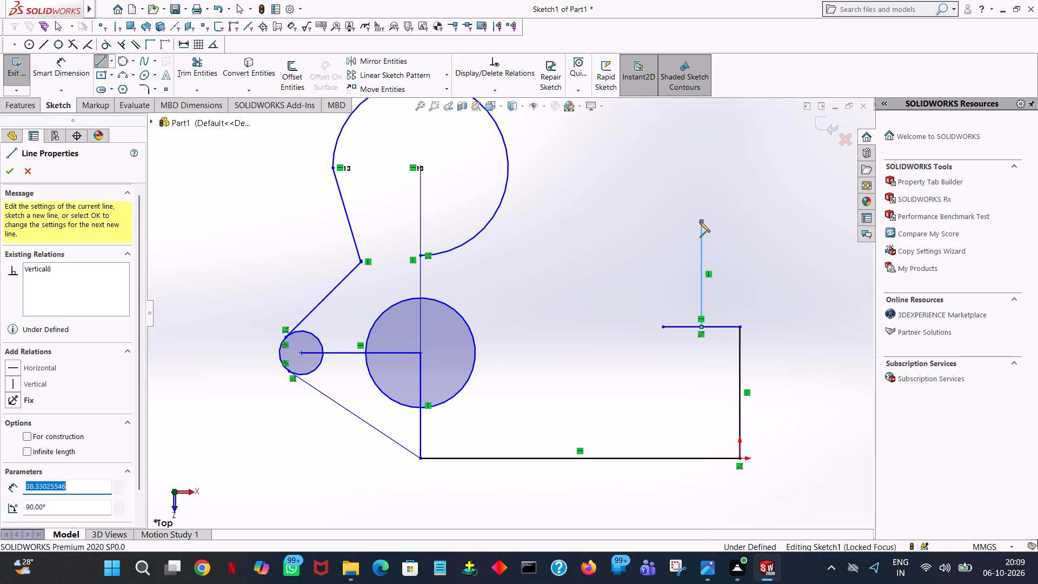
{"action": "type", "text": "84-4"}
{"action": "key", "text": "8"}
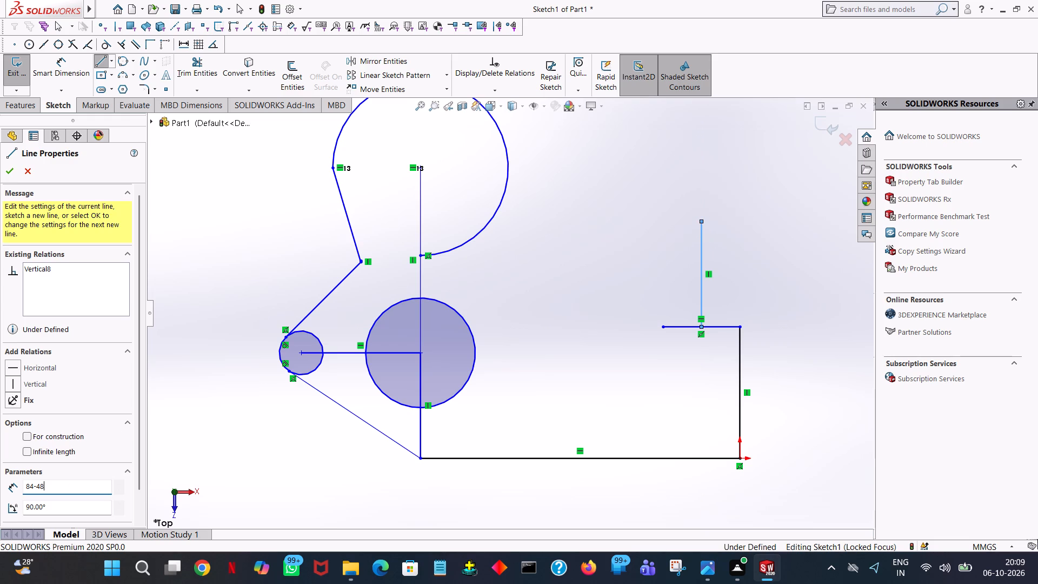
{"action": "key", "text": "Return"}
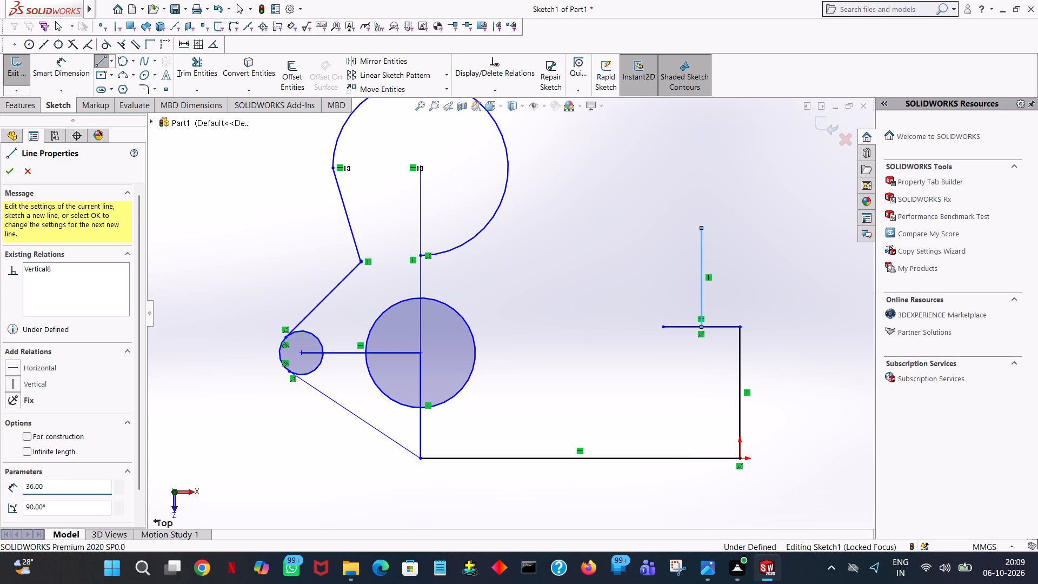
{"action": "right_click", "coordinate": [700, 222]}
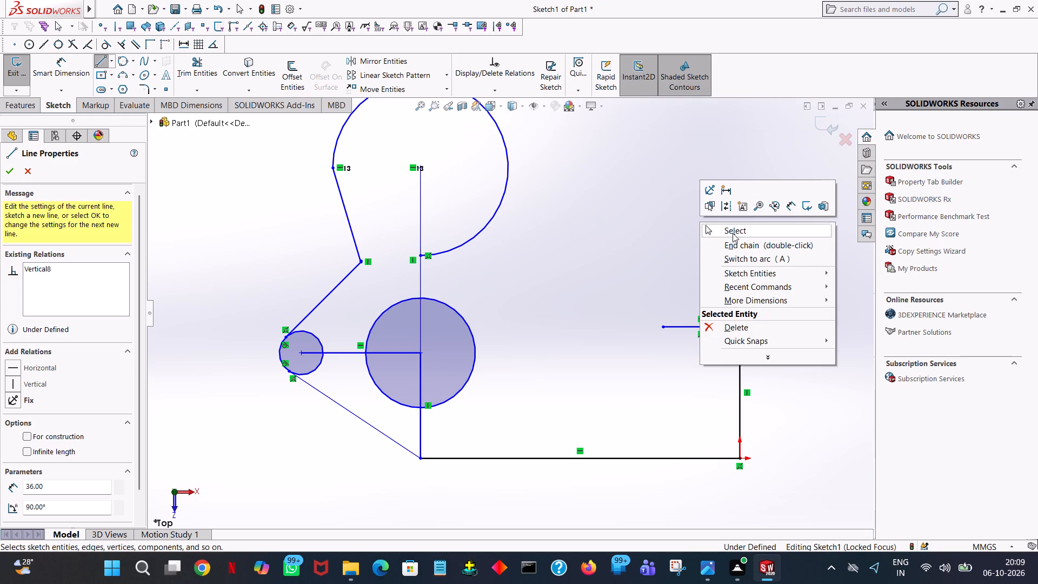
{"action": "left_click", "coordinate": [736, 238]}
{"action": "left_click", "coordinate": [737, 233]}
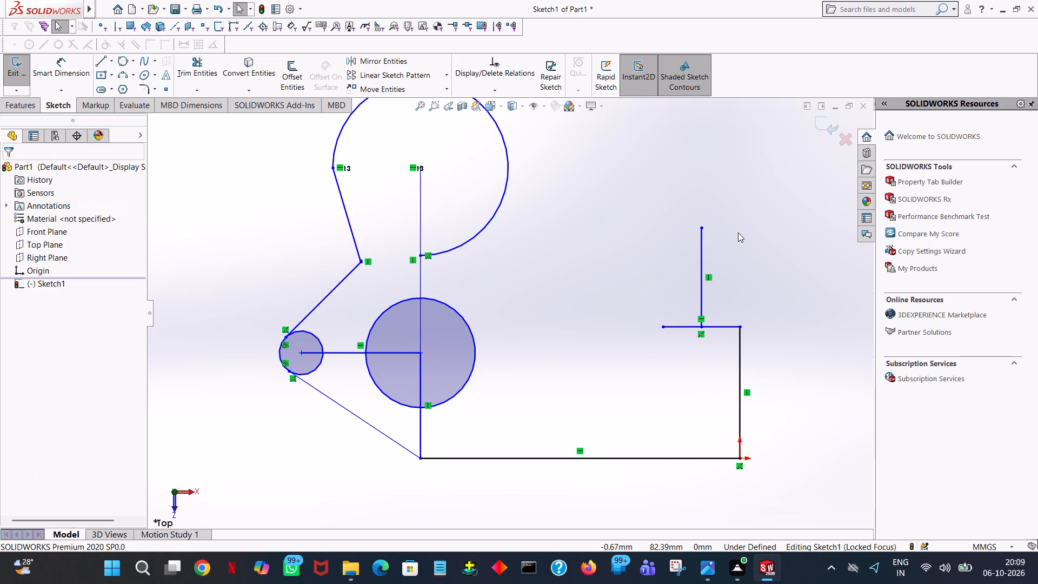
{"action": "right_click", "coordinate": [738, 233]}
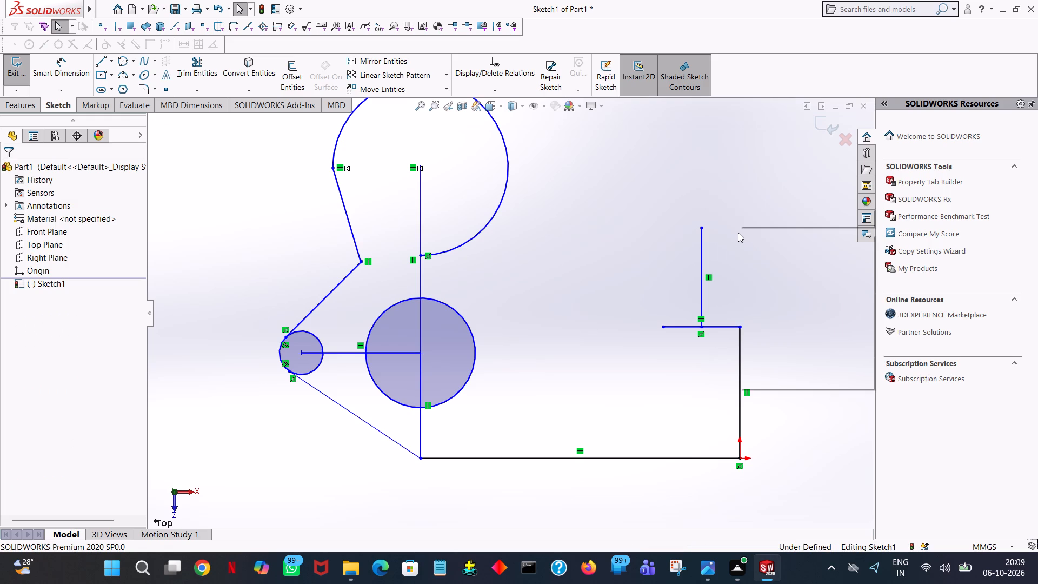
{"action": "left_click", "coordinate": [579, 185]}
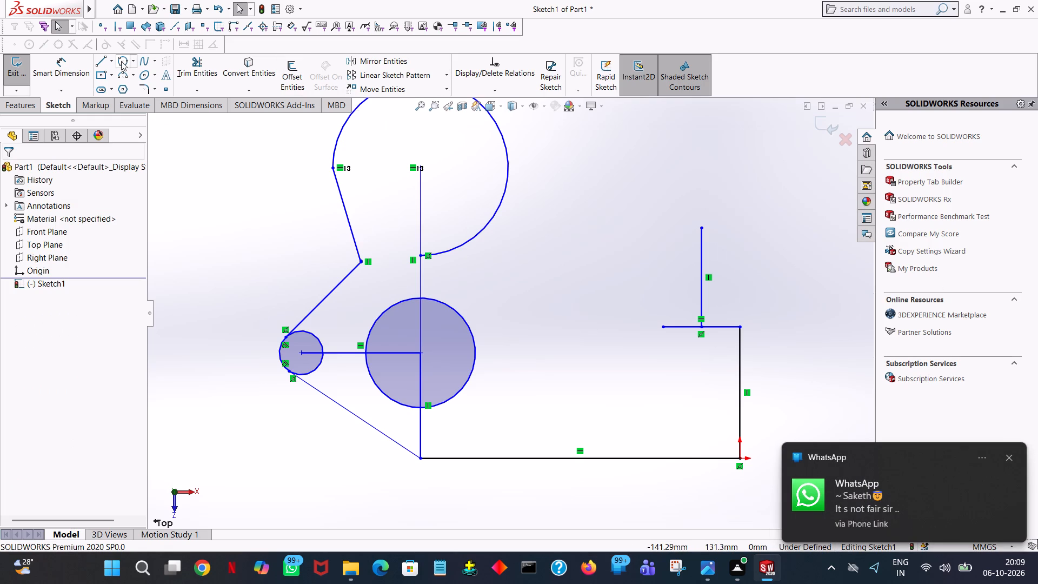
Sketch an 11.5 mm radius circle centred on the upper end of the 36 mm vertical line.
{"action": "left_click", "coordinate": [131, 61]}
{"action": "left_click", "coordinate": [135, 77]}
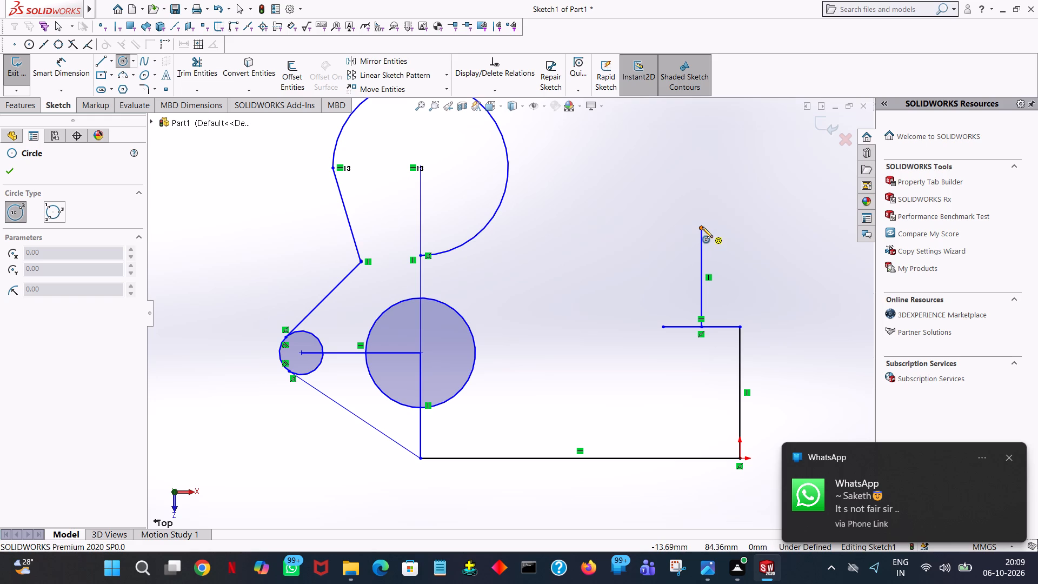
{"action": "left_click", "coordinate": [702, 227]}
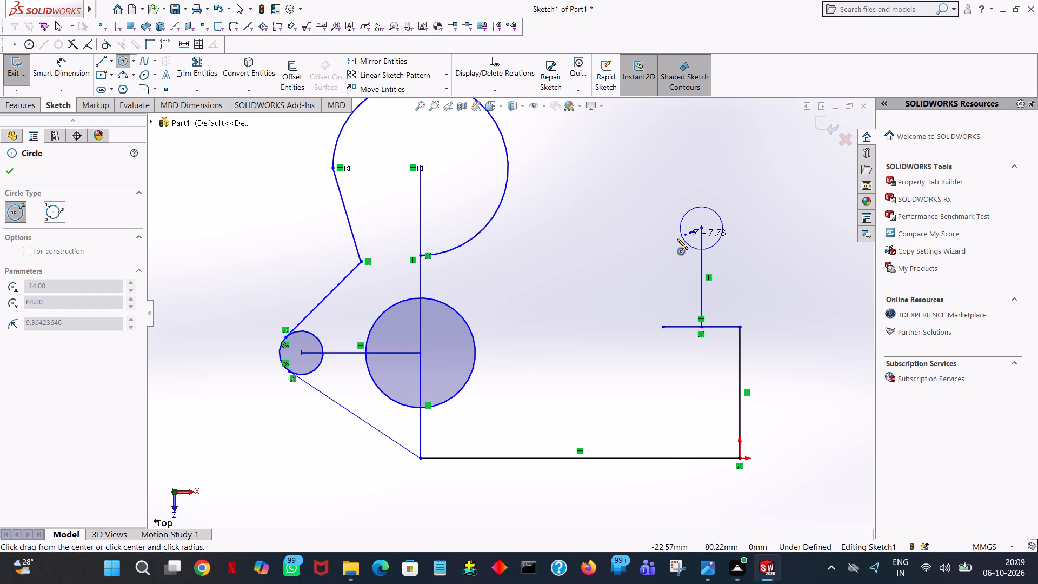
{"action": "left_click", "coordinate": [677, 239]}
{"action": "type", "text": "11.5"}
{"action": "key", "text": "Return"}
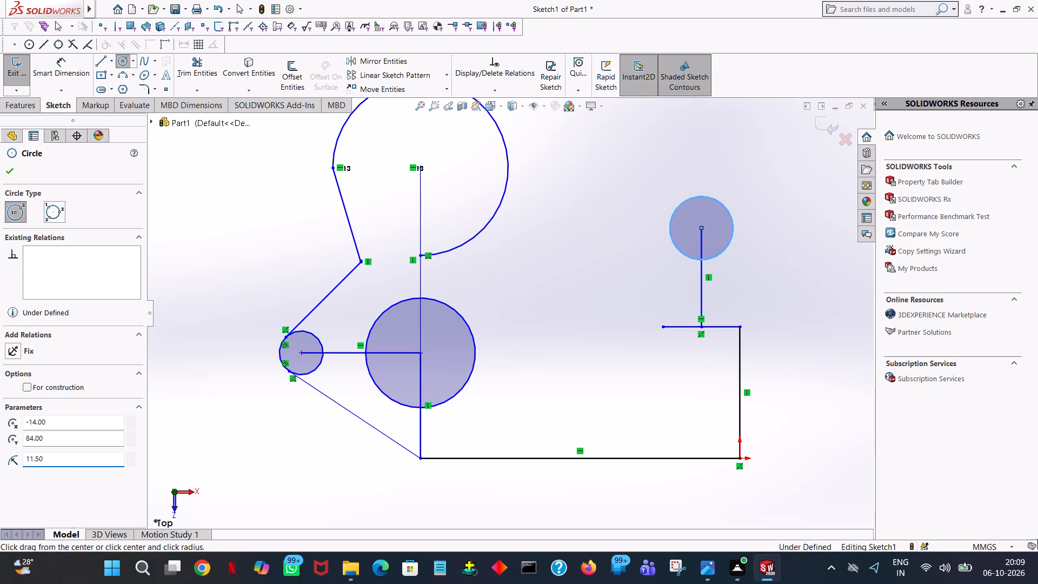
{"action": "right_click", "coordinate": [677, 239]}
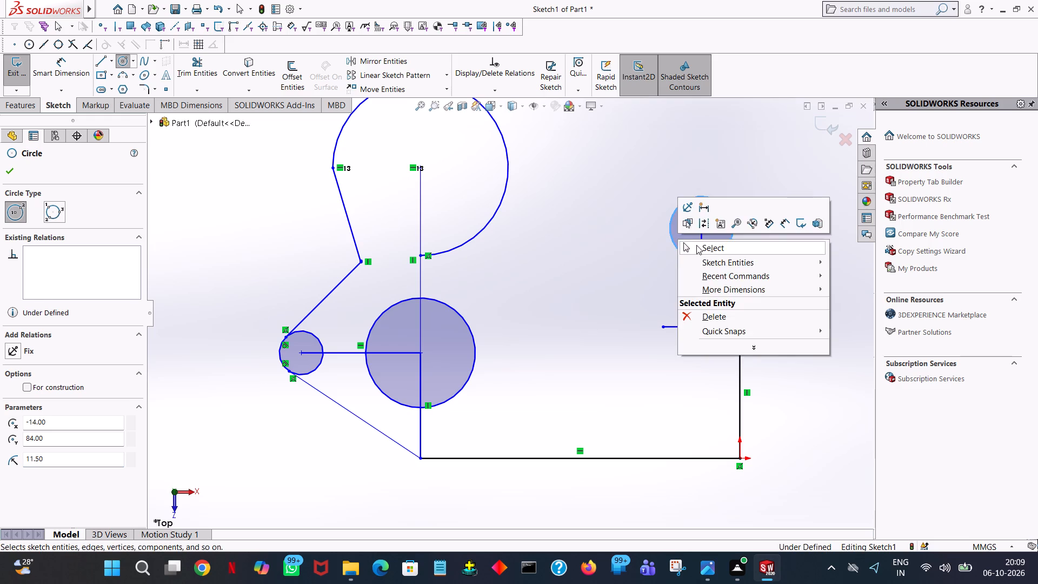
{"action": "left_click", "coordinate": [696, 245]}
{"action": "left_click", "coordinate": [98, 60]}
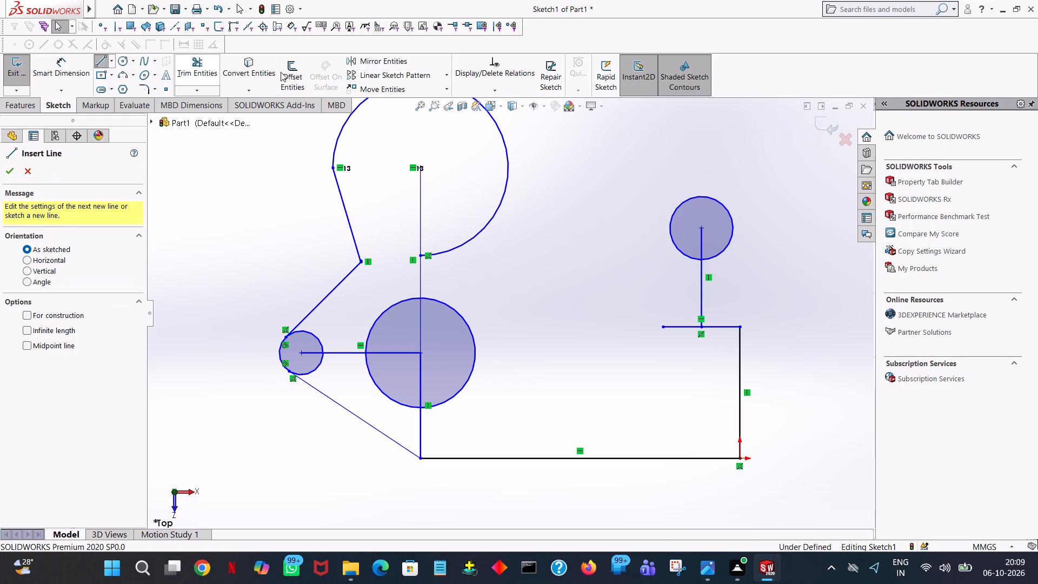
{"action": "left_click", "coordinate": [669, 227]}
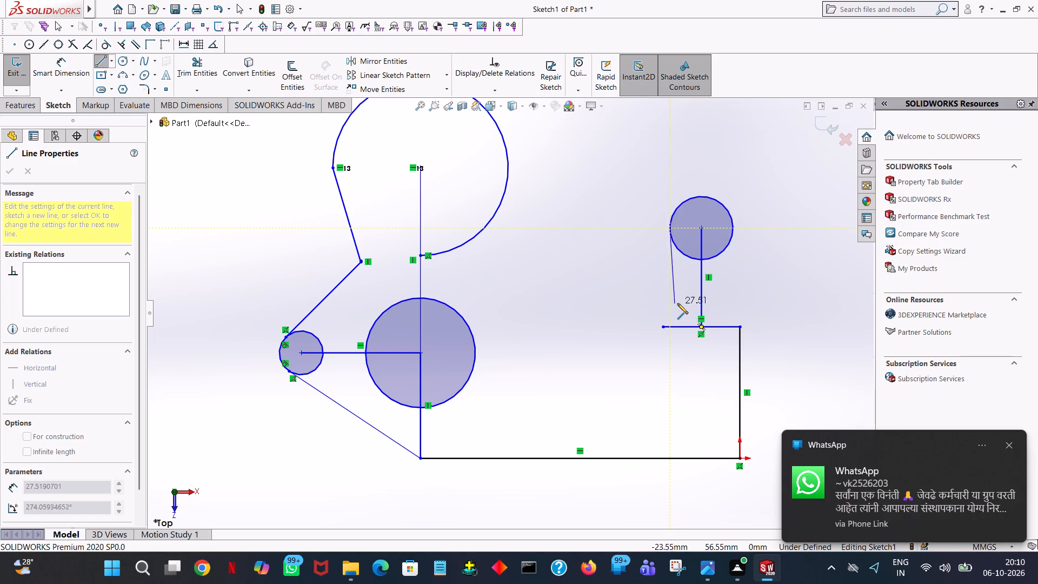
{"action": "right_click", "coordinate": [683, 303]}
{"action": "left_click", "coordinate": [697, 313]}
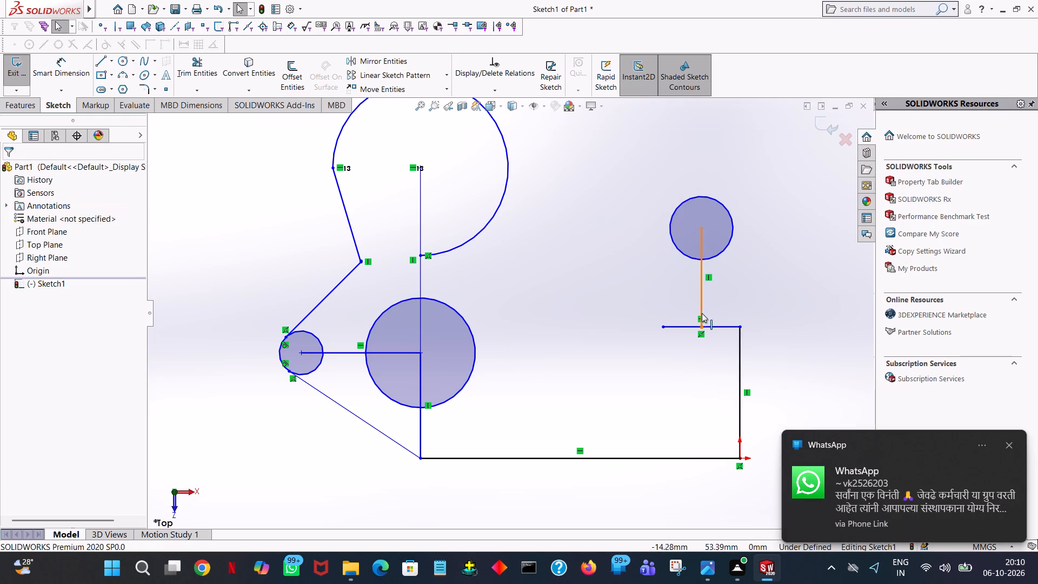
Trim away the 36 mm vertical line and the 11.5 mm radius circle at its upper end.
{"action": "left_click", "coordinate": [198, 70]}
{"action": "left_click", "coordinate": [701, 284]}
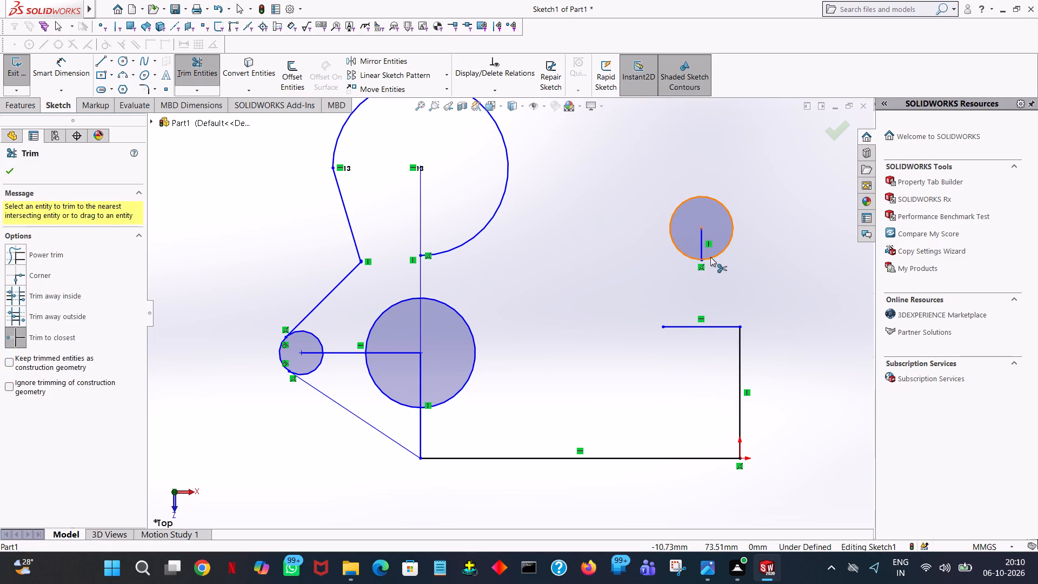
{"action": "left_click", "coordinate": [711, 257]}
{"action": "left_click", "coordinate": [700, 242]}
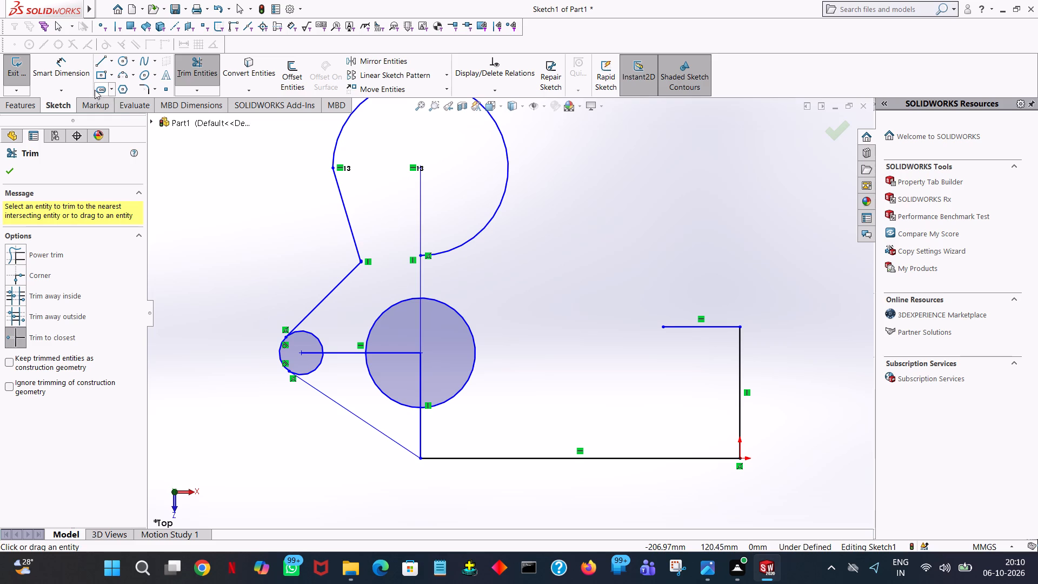
Sketch an 11.5 mm horizontal line rightward from the left end of the 28 mm line, lying along it.
{"action": "left_click", "coordinate": [97, 62]}
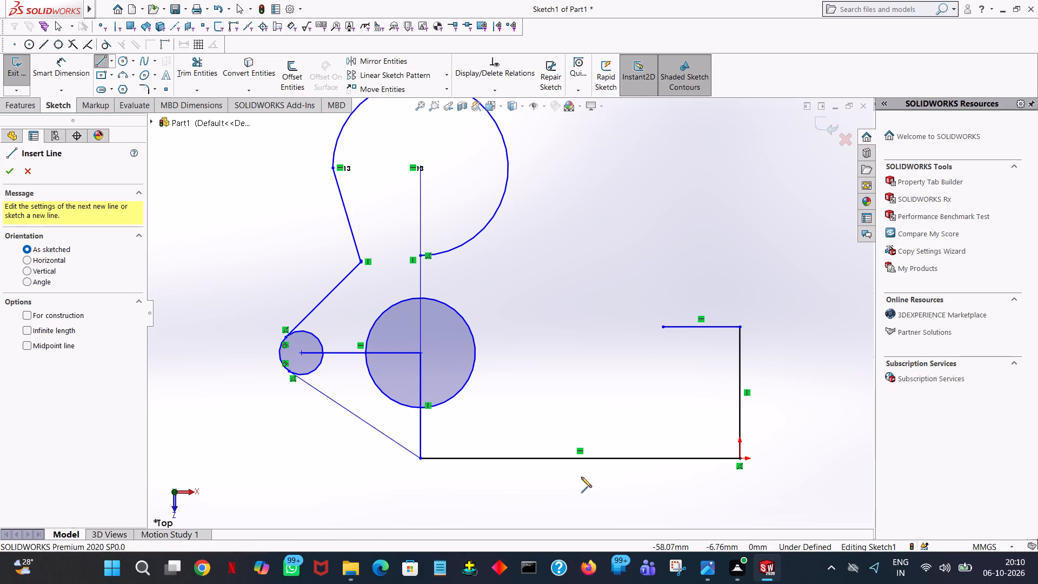
{"action": "left_click", "coordinate": [661, 326]}
{"action": "left_click", "coordinate": [676, 326]}
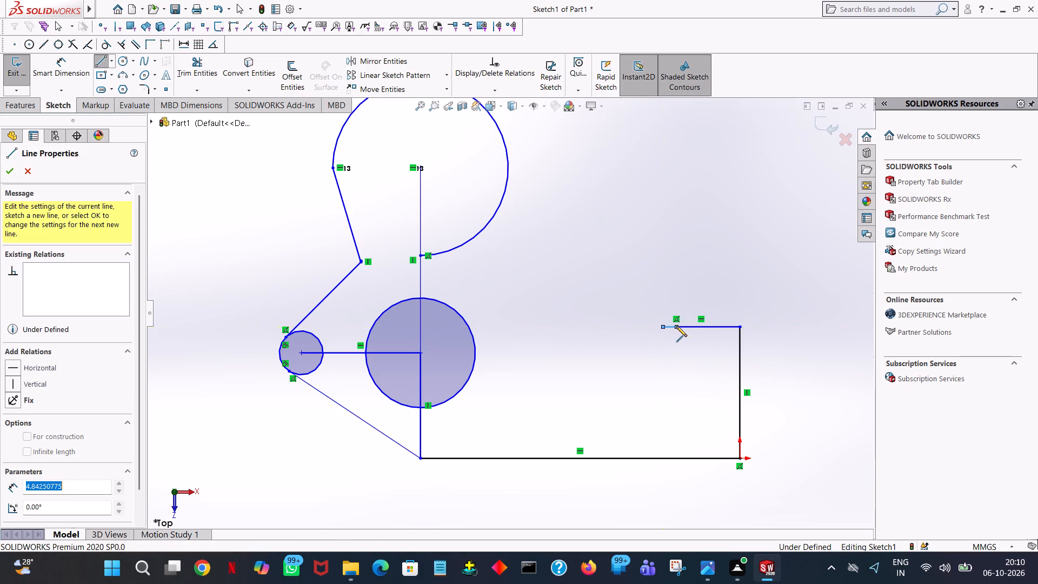
{"action": "type", "text": "11.5"}
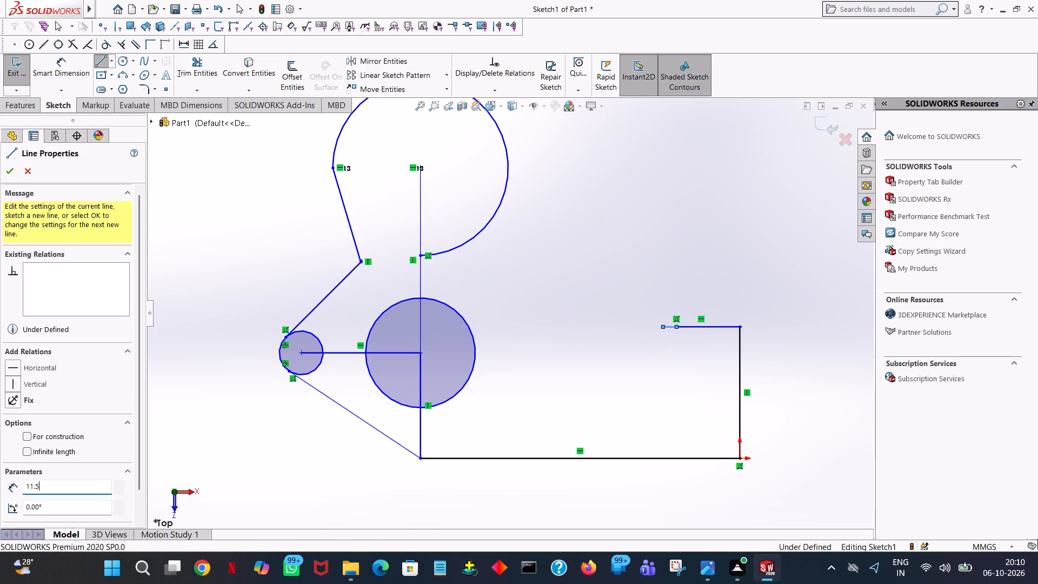
{"action": "key", "text": "Return"}
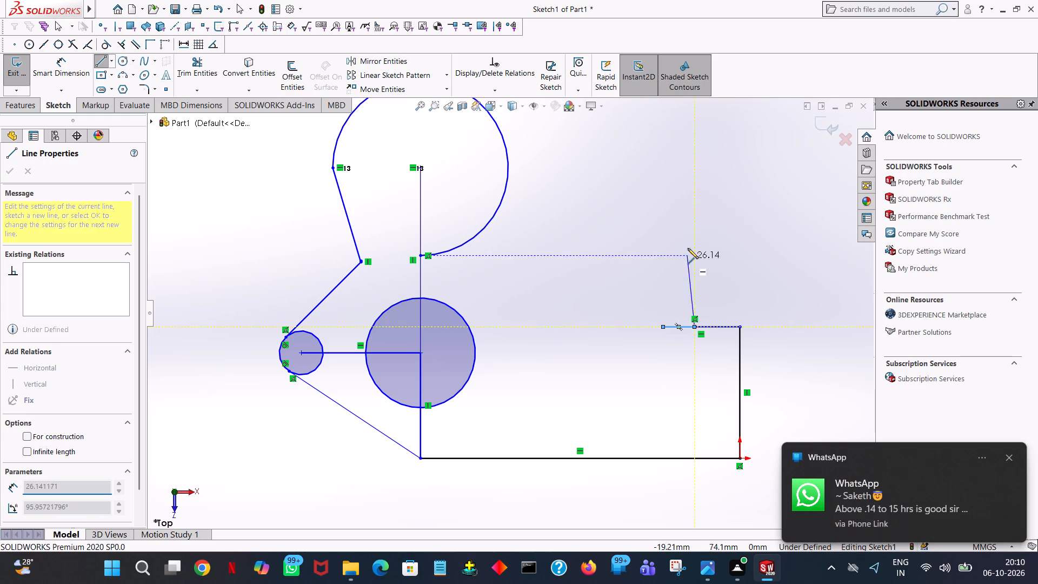
{"action": "right_click", "coordinate": [694, 194]}
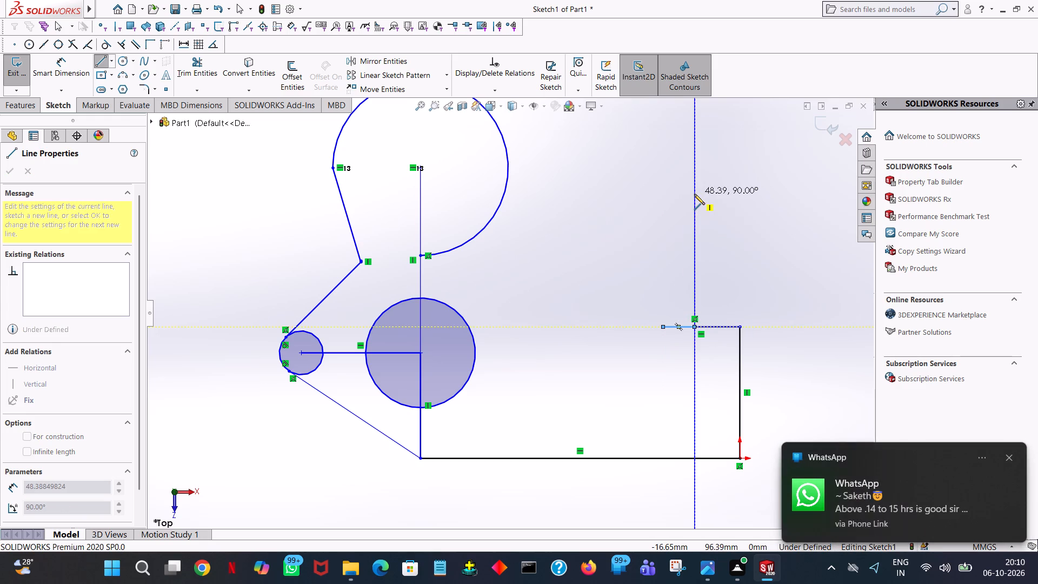
{"action": "left_click", "coordinate": [708, 203]}
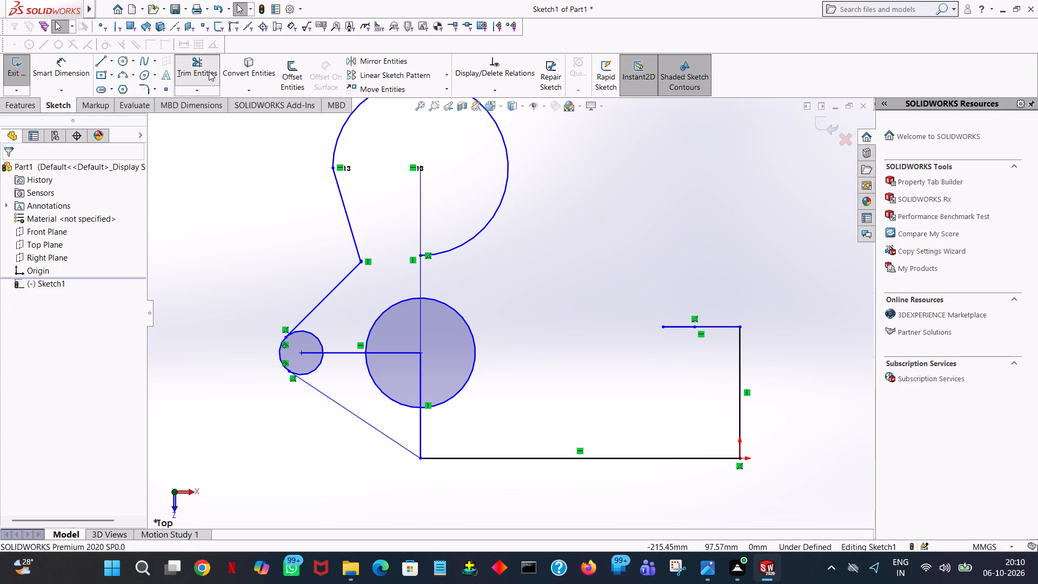
Trim away the 28 mm line's portion between the 11.5 mm line's right end and the 48 mm vertical line.
{"action": "left_click", "coordinate": [209, 71]}
{"action": "left_click", "coordinate": [726, 326]}
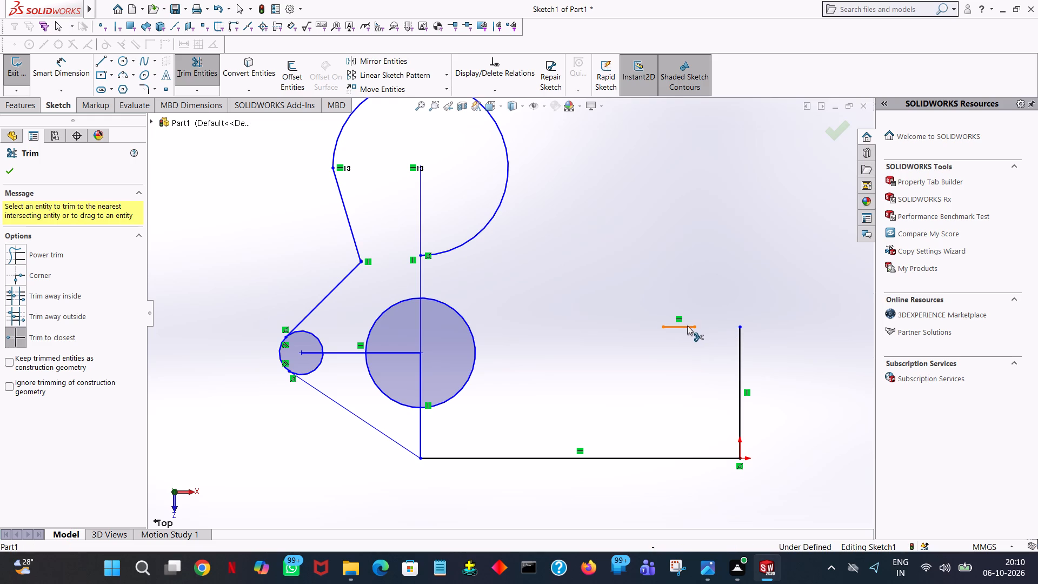
Trim away the remaining 11.5 mm horizontal line beside the 48 mm vertical line.
{"action": "left_click", "coordinate": [686, 326]}
{"action": "left_click", "coordinate": [690, 326]}
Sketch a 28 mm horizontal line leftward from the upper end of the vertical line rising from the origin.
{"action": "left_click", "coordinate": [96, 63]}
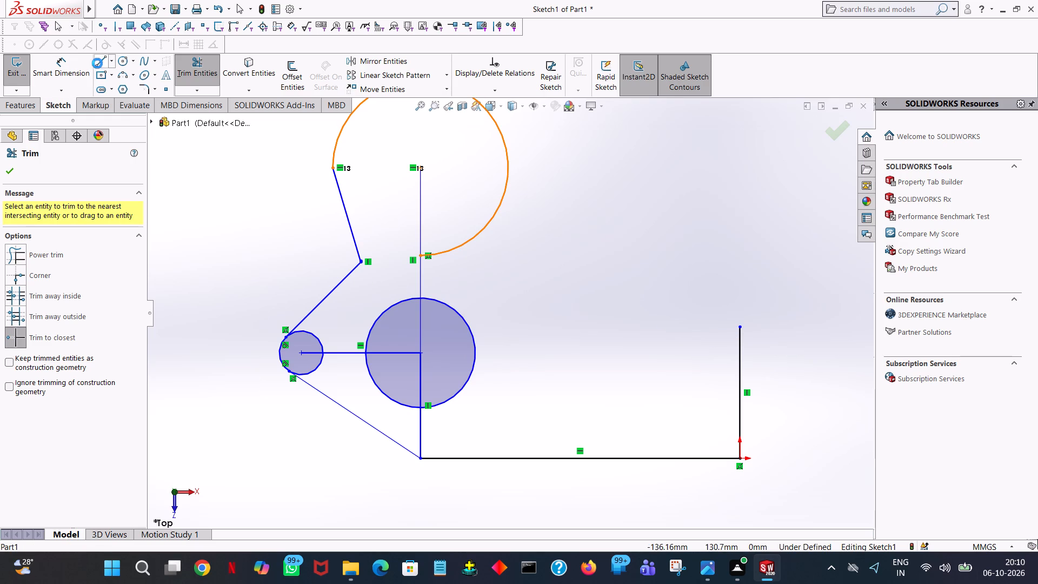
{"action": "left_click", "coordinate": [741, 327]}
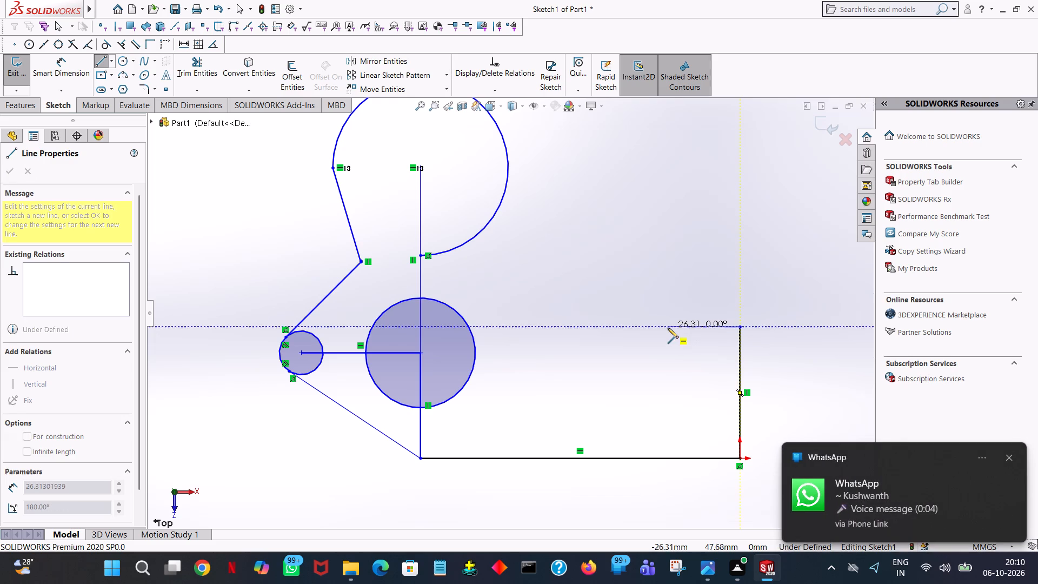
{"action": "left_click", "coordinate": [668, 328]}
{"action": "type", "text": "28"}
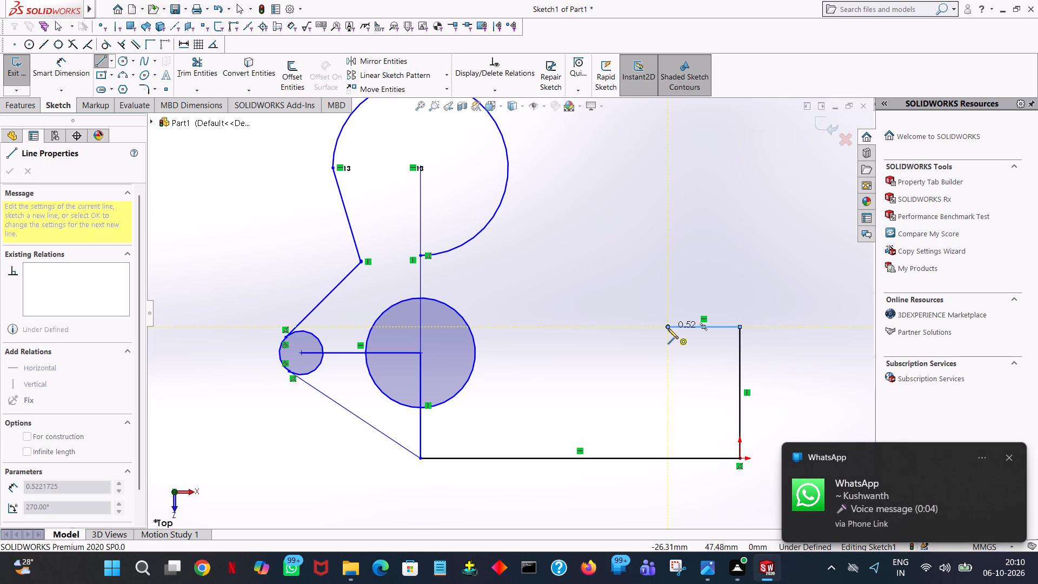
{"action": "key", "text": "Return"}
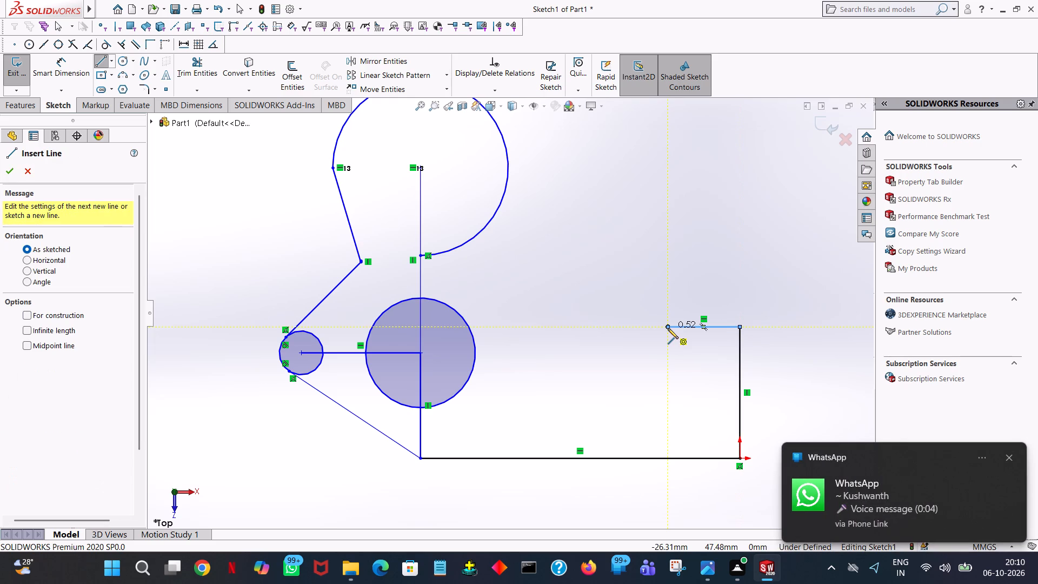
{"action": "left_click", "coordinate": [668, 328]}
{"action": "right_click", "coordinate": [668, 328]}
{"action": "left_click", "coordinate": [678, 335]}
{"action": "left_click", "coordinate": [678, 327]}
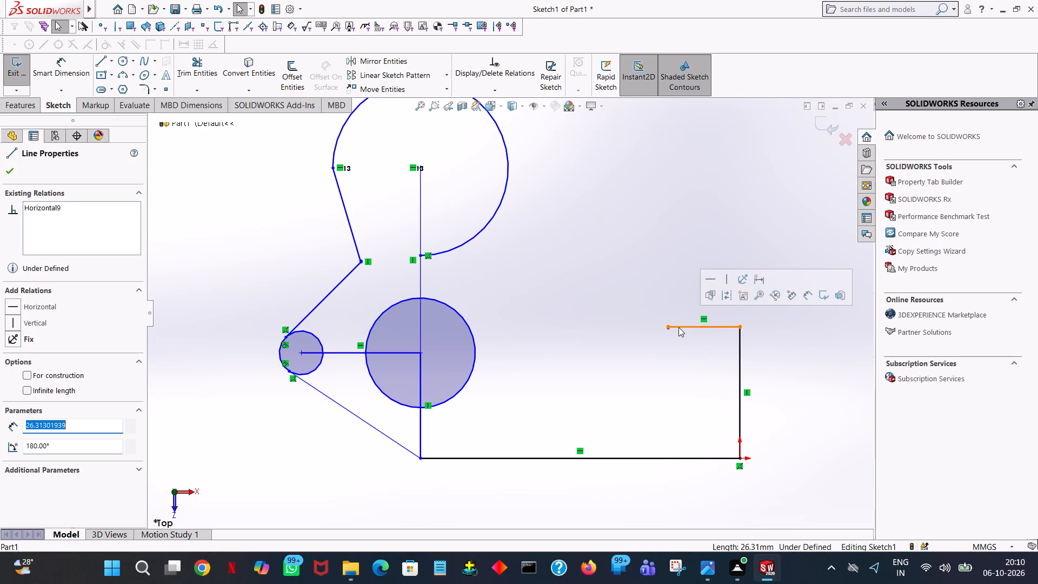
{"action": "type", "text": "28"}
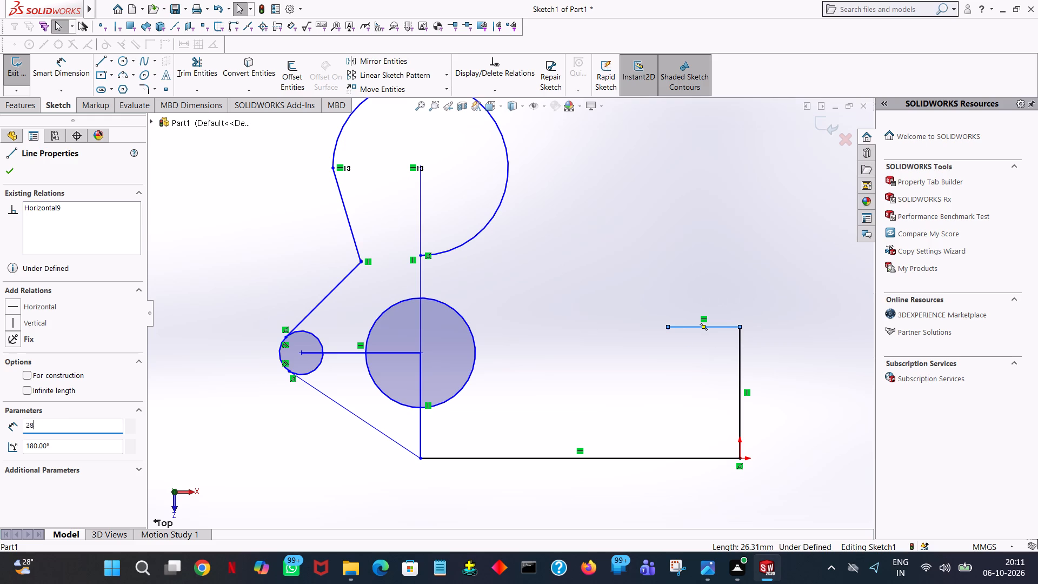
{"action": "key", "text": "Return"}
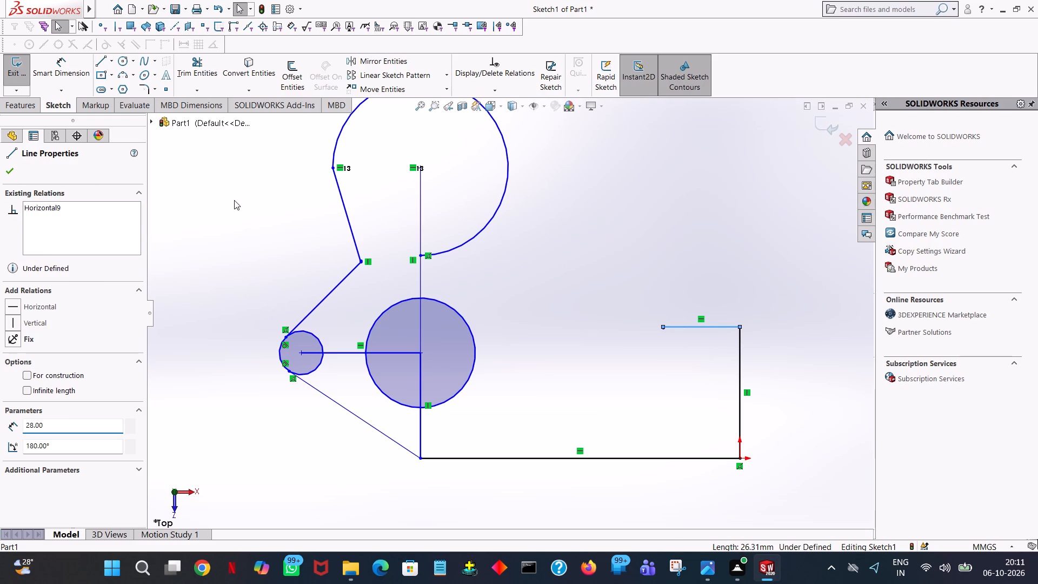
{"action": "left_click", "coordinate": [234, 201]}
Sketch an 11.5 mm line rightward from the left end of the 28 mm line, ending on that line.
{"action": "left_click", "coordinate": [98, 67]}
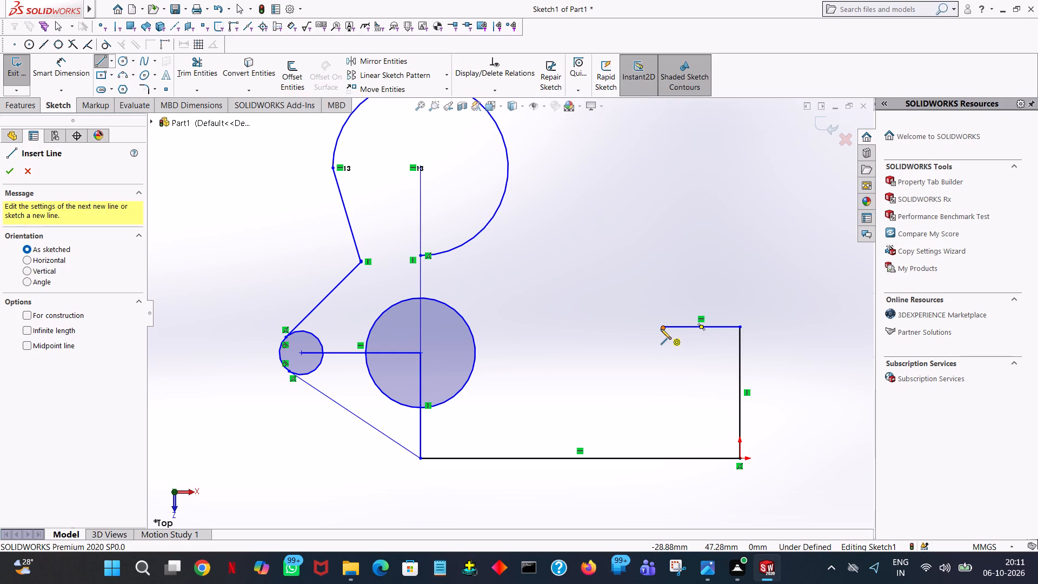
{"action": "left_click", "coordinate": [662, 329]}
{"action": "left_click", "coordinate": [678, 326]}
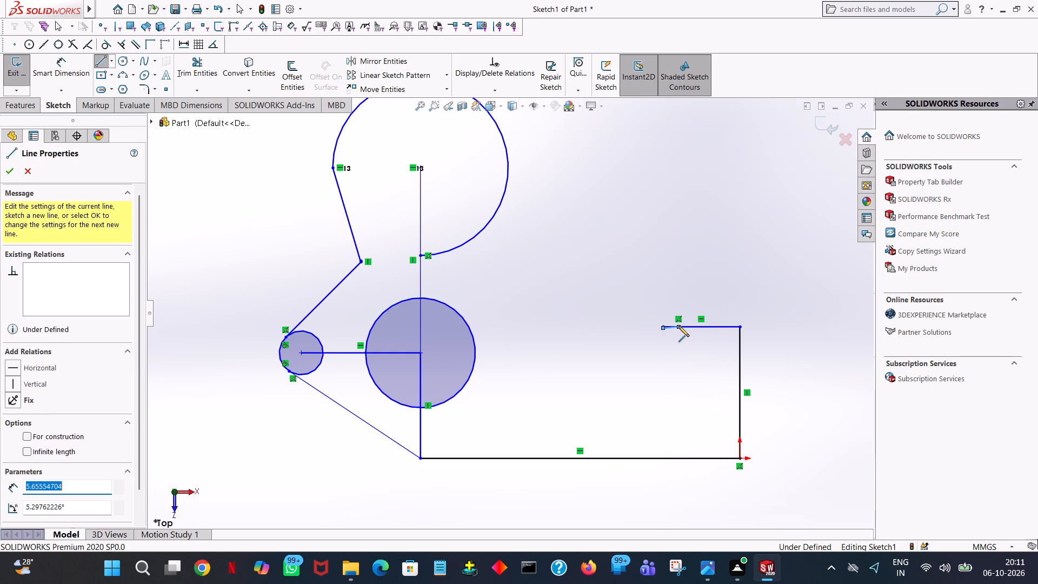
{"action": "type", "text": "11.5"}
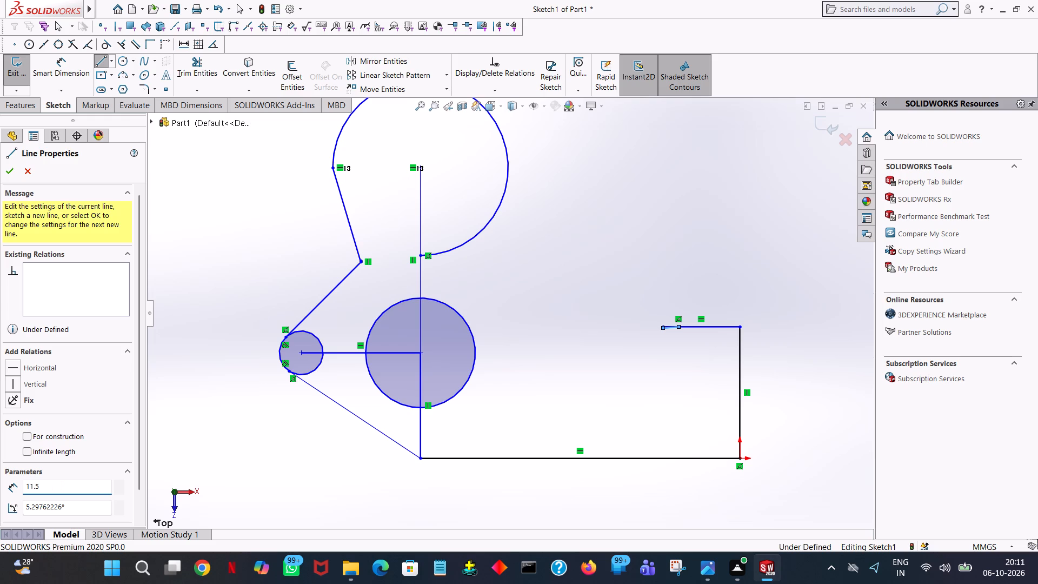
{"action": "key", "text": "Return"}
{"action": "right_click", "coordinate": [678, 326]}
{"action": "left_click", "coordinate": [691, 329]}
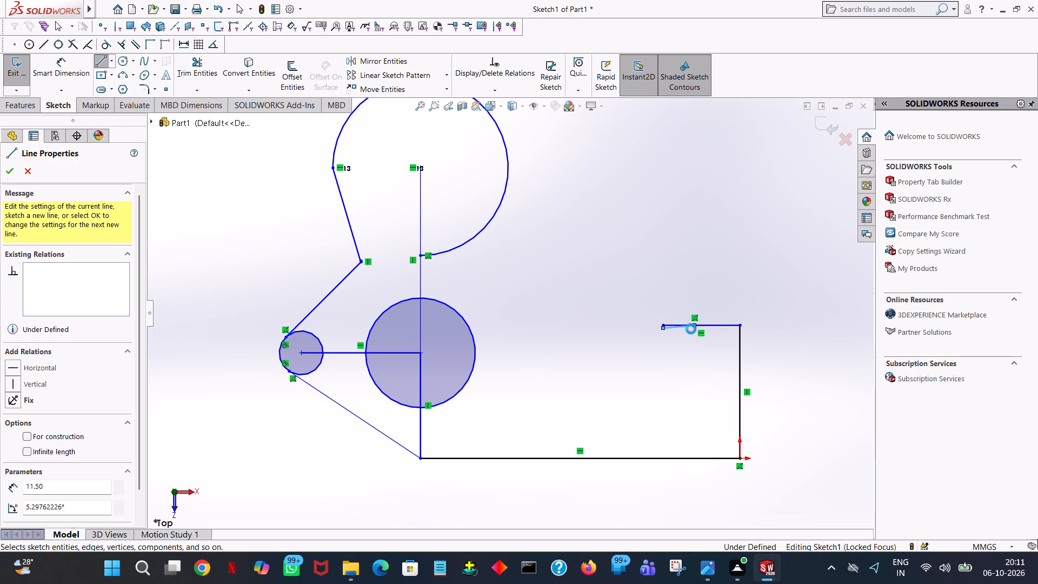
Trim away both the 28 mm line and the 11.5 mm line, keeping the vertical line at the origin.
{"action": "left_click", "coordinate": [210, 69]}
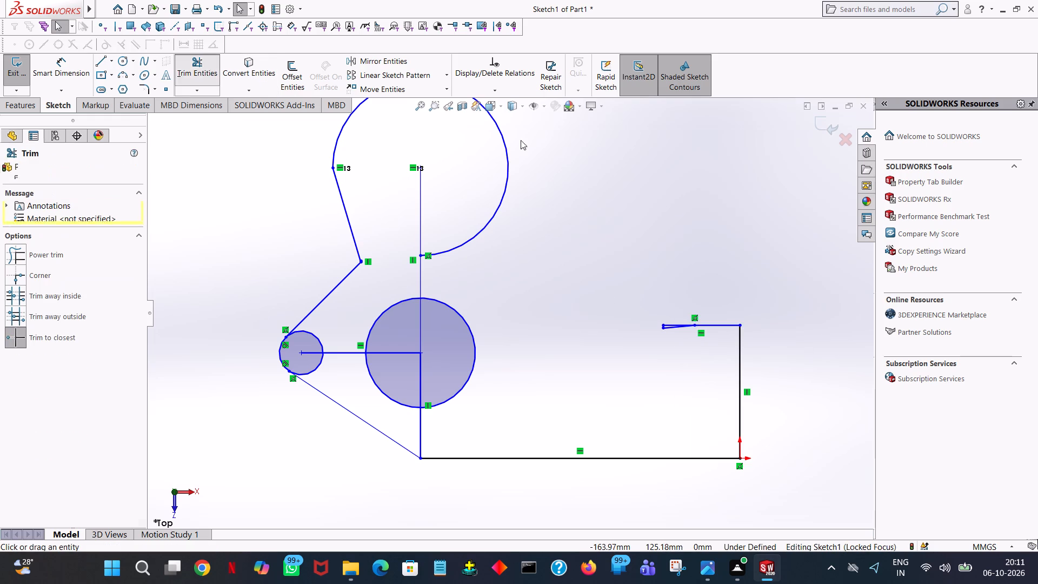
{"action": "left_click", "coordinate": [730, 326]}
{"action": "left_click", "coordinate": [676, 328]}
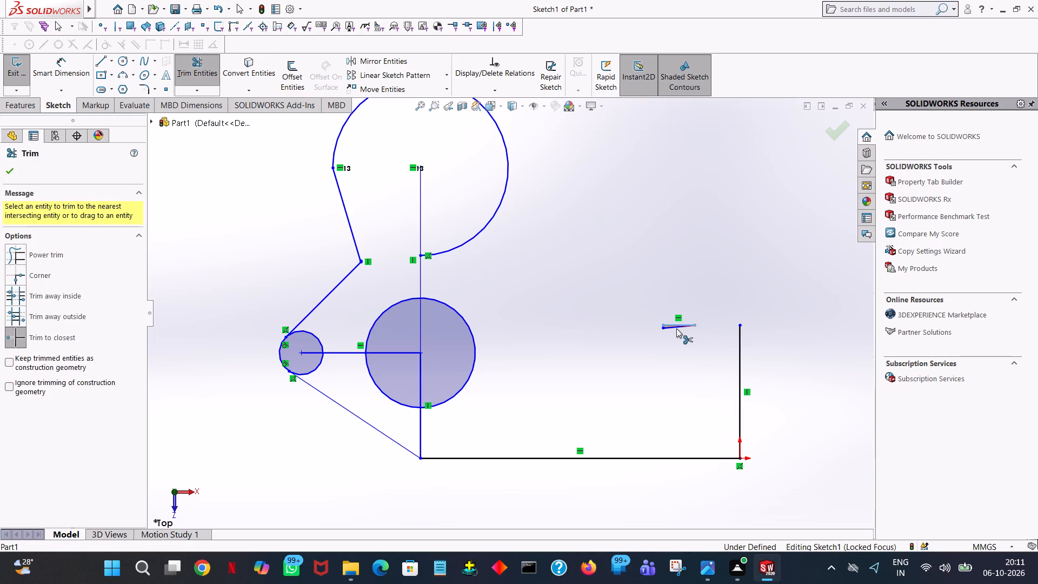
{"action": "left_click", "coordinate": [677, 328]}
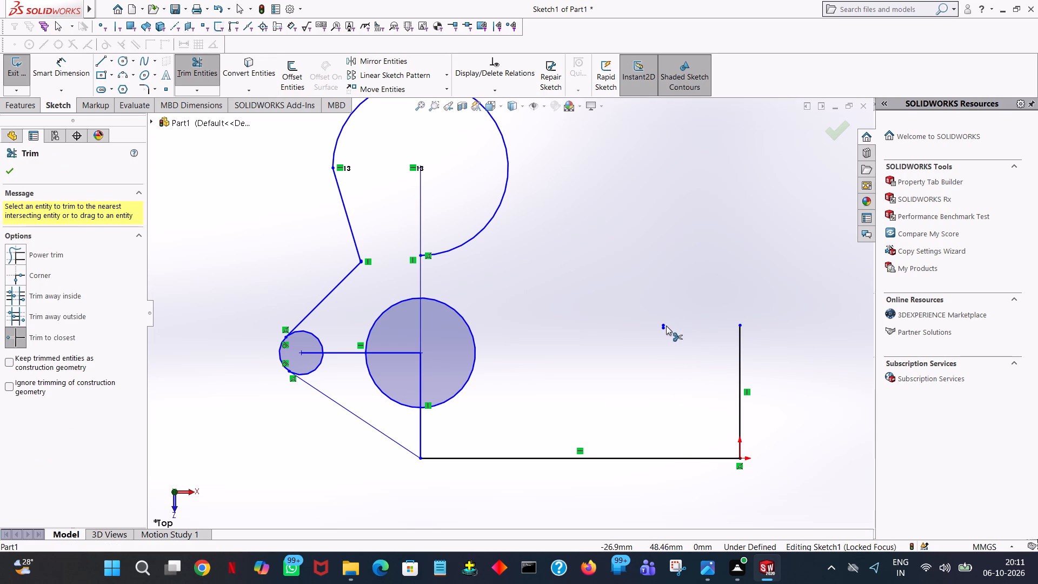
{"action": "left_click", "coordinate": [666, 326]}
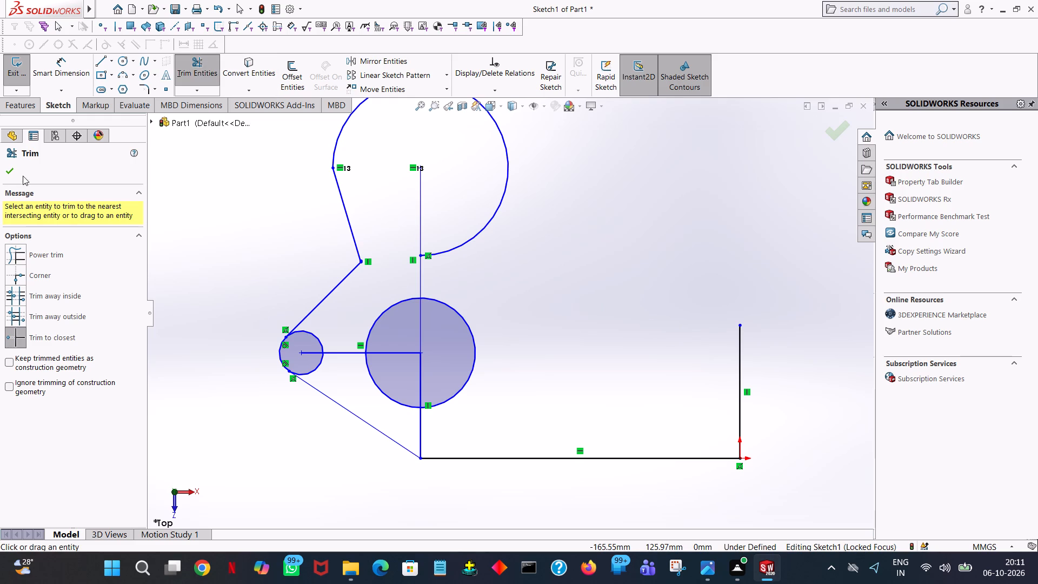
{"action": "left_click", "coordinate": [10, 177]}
Sketch a 28 mm line leftward from the origin along the base, continuing vertically about 48.5 mm to the height of the origin's vertical line.
{"action": "left_click", "coordinate": [98, 63]}
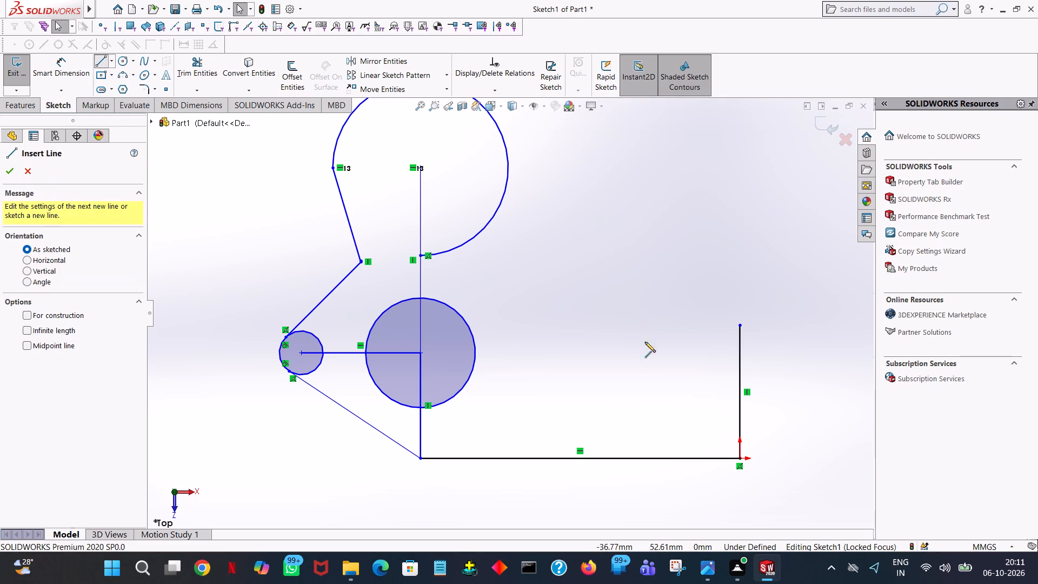
{"action": "left_click", "coordinate": [739, 458]}
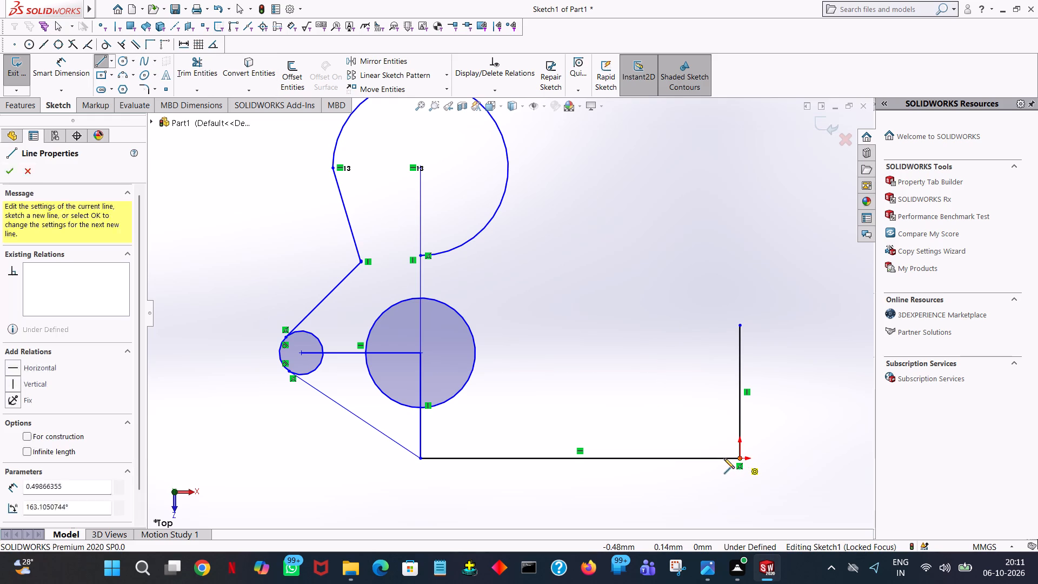
{"action": "left_click", "coordinate": [688, 460]}
{"action": "type", "text": "28"}
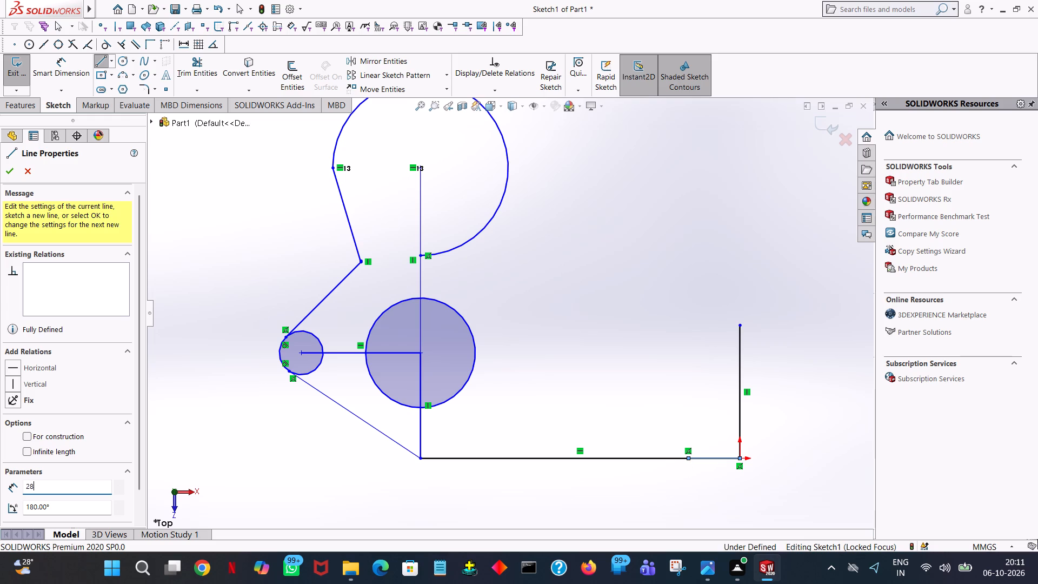
{"action": "key", "text": "Return"}
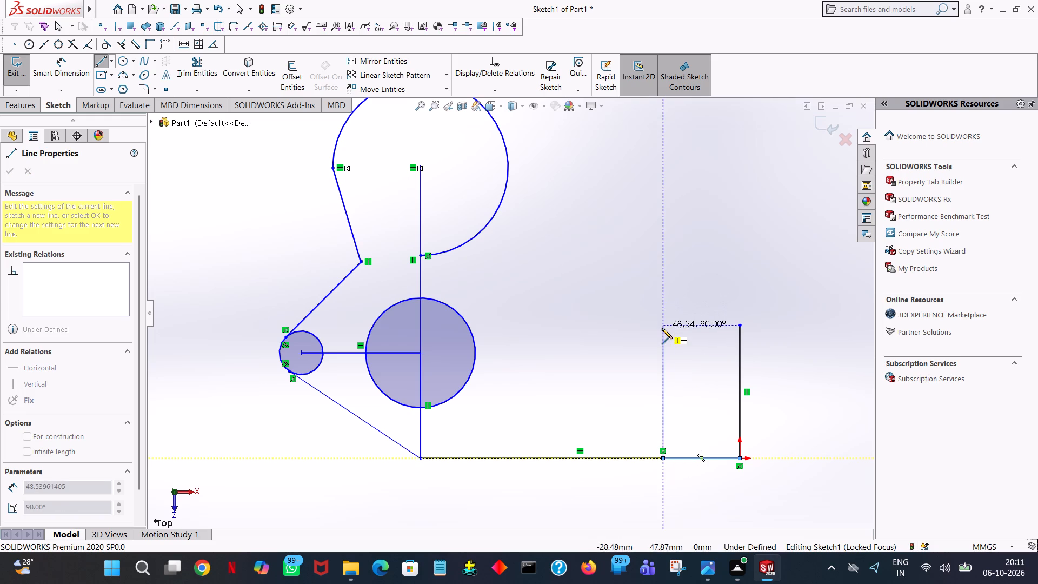
{"action": "left_click", "coordinate": [662, 327]}
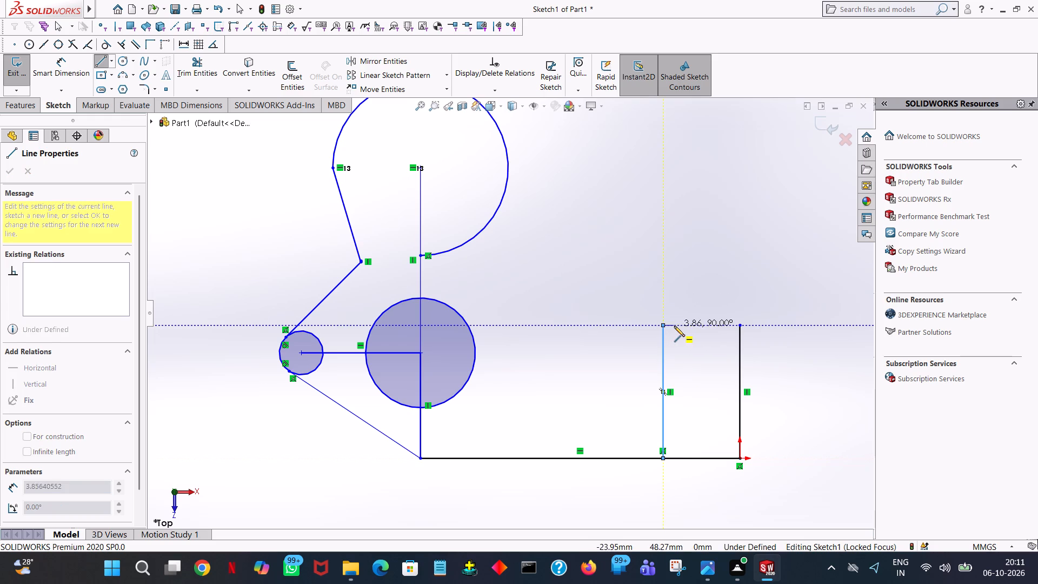
Sketch an 11.5 mm horizontal line rightward from the upper end of the new vertical line.
{"action": "left_click", "coordinate": [678, 326]}
{"action": "type", "text": "11.5"}
{"action": "key", "text": "Return"}
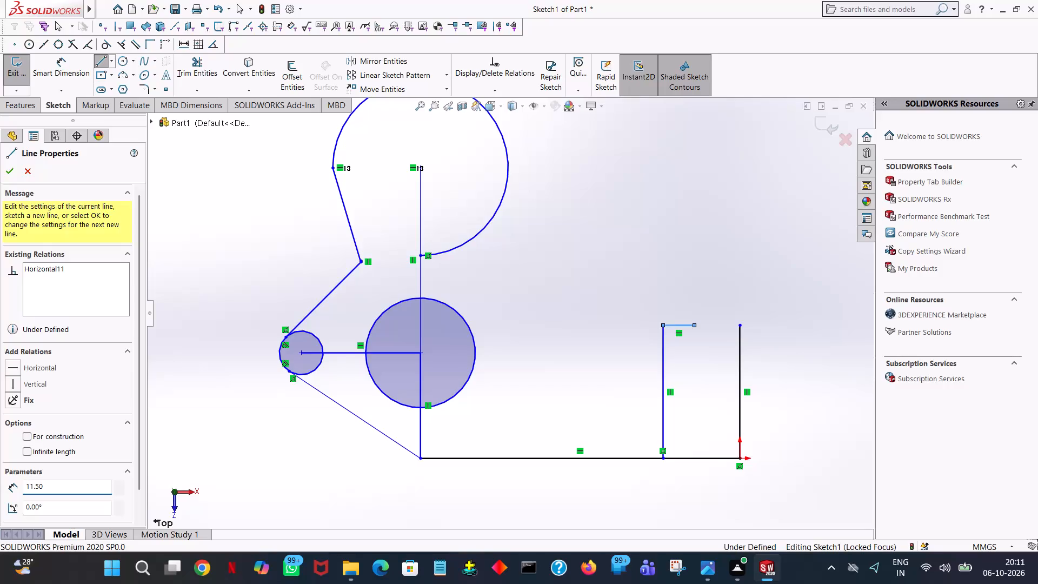
Sketch a vertical line upward from the 11.5 mm line's right end and set its length to 84-48, giving 36 mm.
{"action": "left_click", "coordinate": [695, 207]}
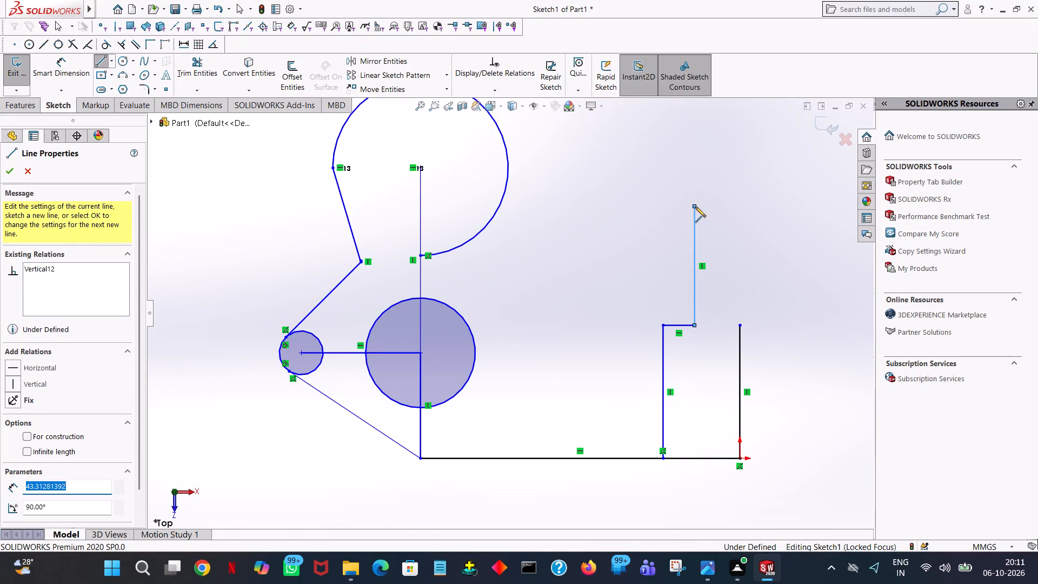
{"action": "type", "text": "84-"}
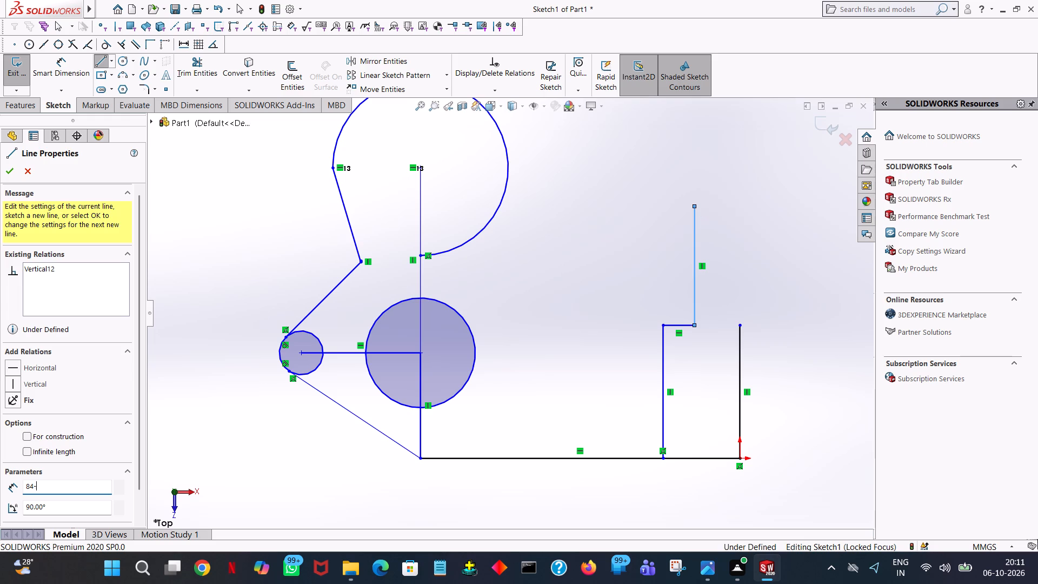
{"action": "right_click", "coordinate": [695, 207]}
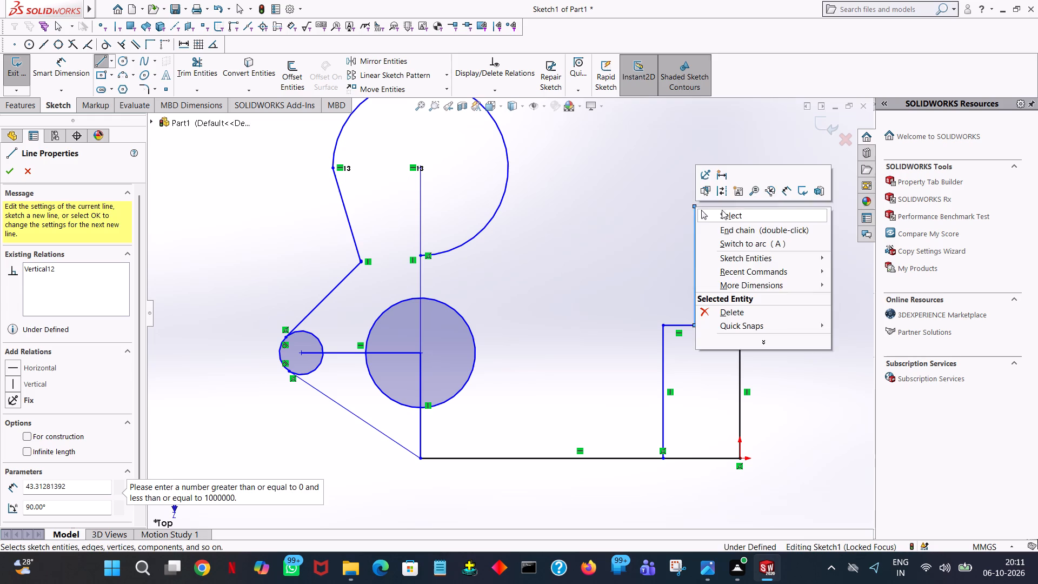
{"action": "left_click", "coordinate": [724, 211]}
{"action": "left_click", "coordinate": [691, 241]}
{"action": "left_click", "coordinate": [697, 243]}
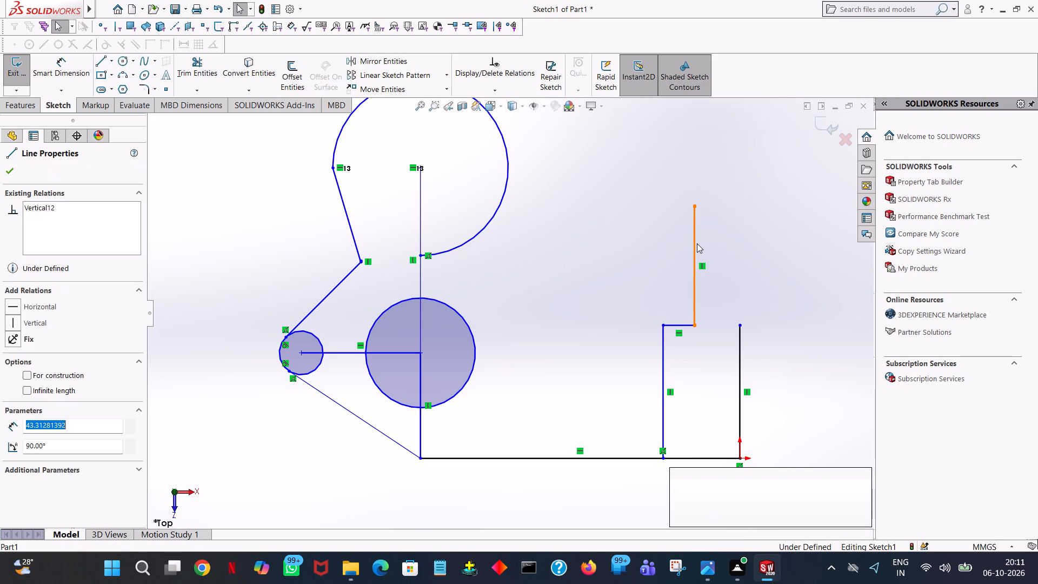
{"action": "type", "text": "84-"}
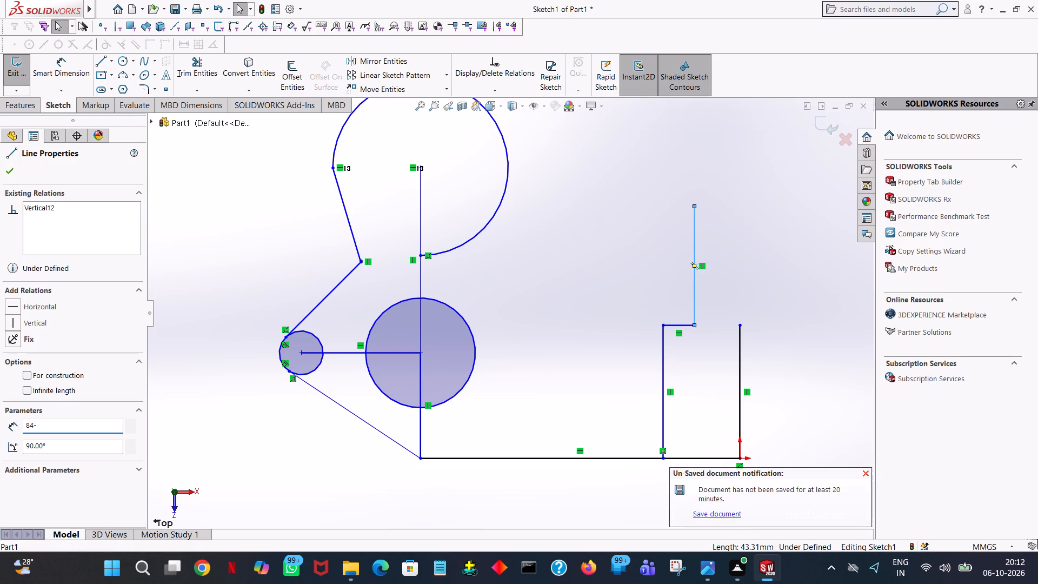
{"action": "type", "text": "48"}
{"action": "key", "text": "Return"}
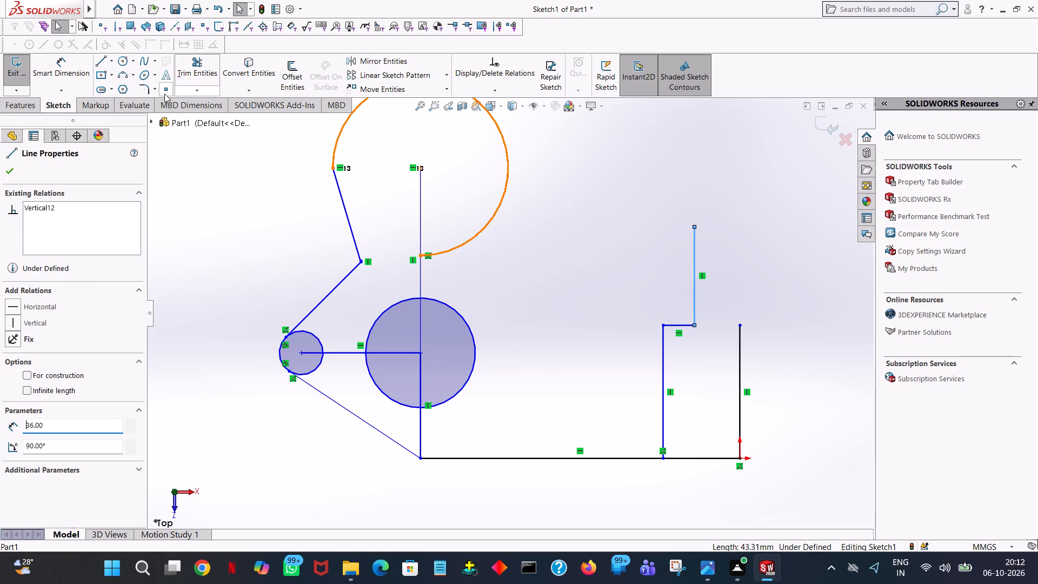
{"action": "left_click", "coordinate": [223, 165]}
Sketch an 11.5 mm radius circle centred on the upper end of the 36 mm vertical line.
{"action": "left_click", "coordinate": [121, 58]}
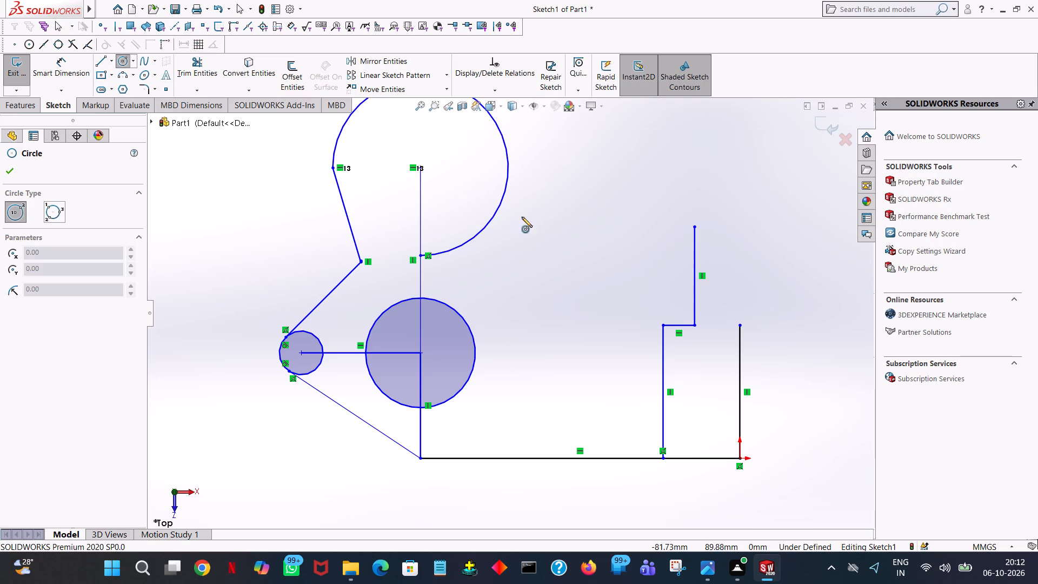
{"action": "left_click", "coordinate": [695, 228]}
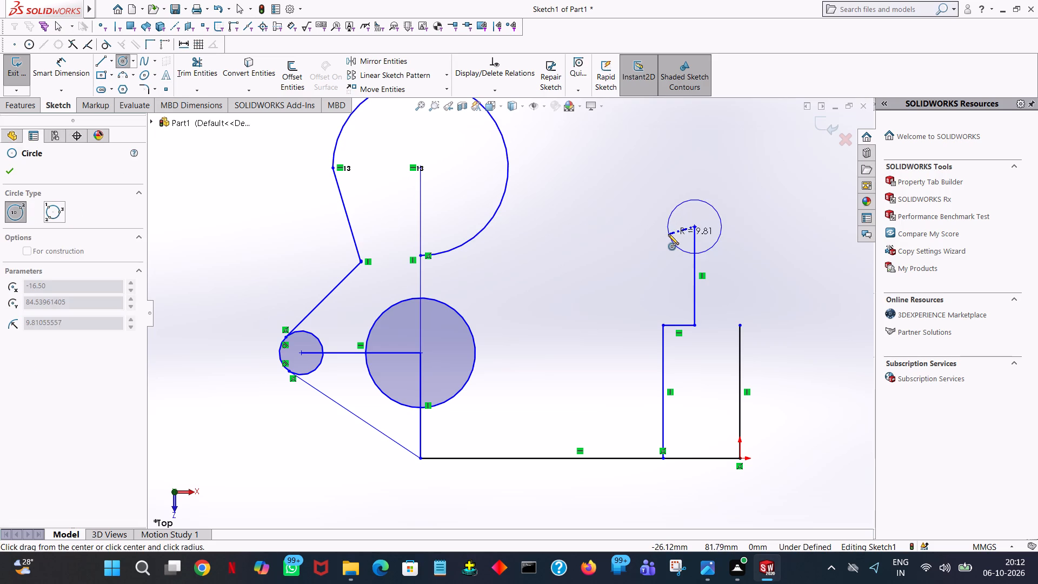
{"action": "left_click", "coordinate": [668, 225]}
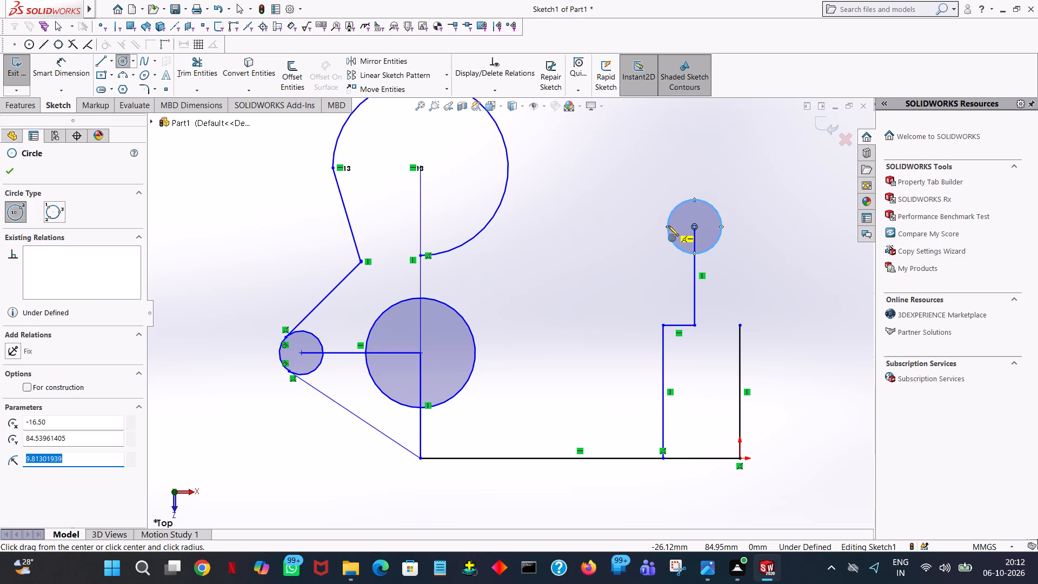
{"action": "type", "text": "11.5"}
{"action": "key", "text": "Return"}
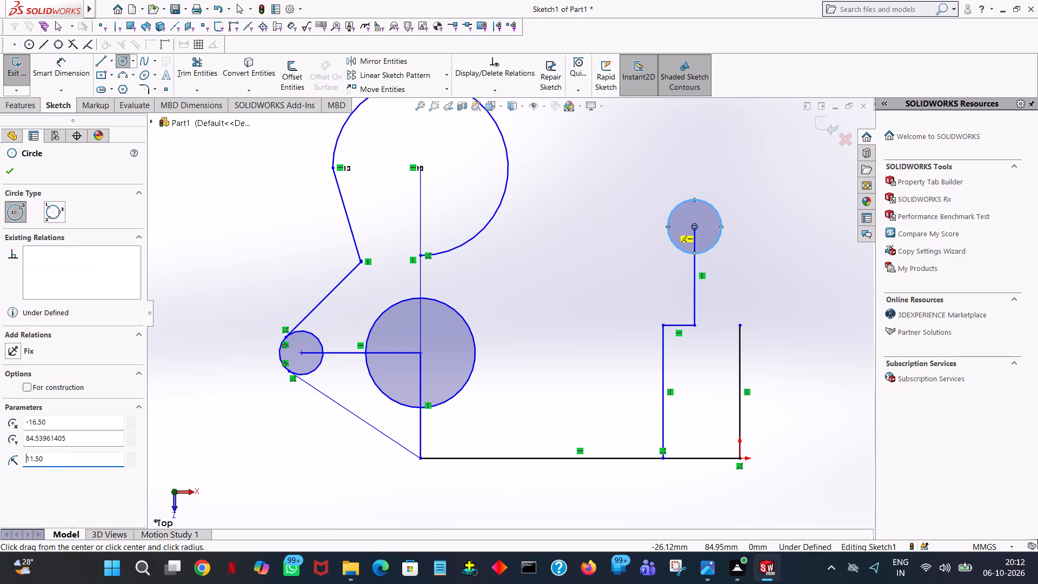
{"action": "left_click", "coordinate": [10, 163]}
Sketch a vertical line from the 11.5 mm radius circle's left quadrant down to the left end of the 11.5 mm line.
{"action": "left_click", "coordinate": [98, 64]}
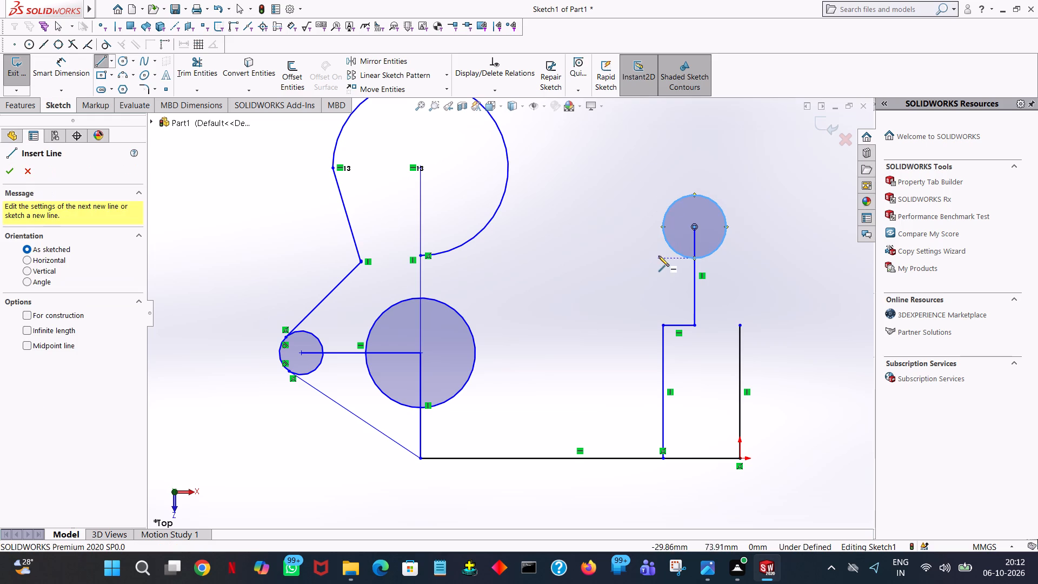
{"action": "left_click", "coordinate": [663, 227]}
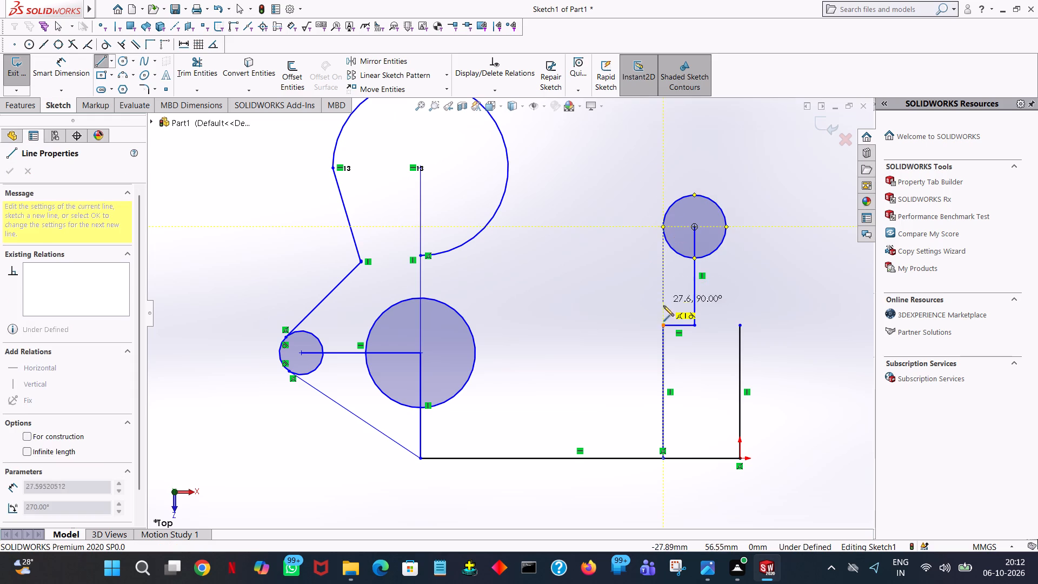
{"action": "left_click", "coordinate": [662, 324]}
{"action": "right_click", "coordinate": [662, 324]}
{"action": "left_click", "coordinate": [715, 335]}
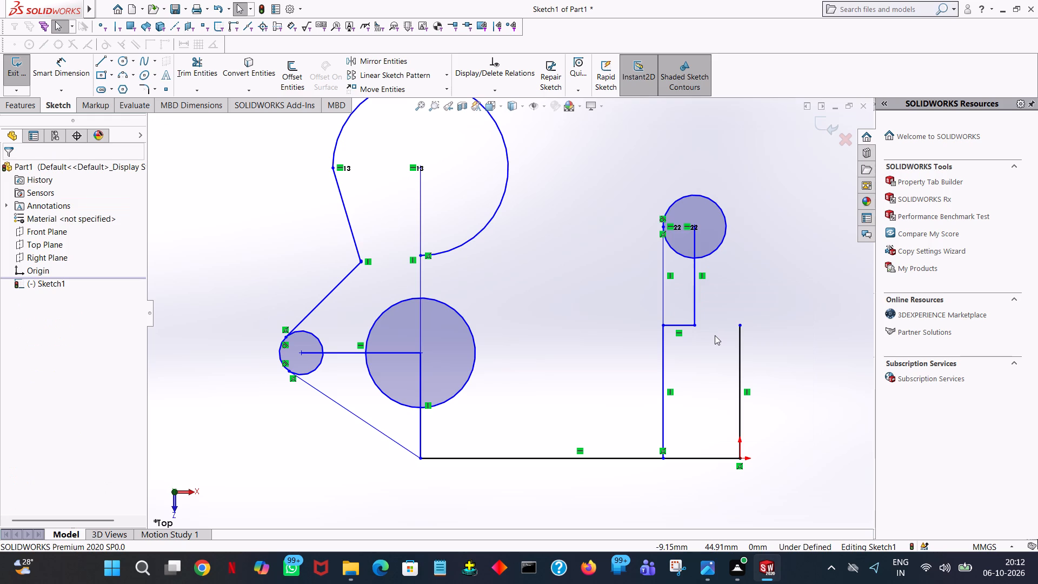
Sketch a 12 mm horizontal line rightward from the upper end of the vertical line above the origin.
{"action": "left_click", "coordinate": [103, 63]}
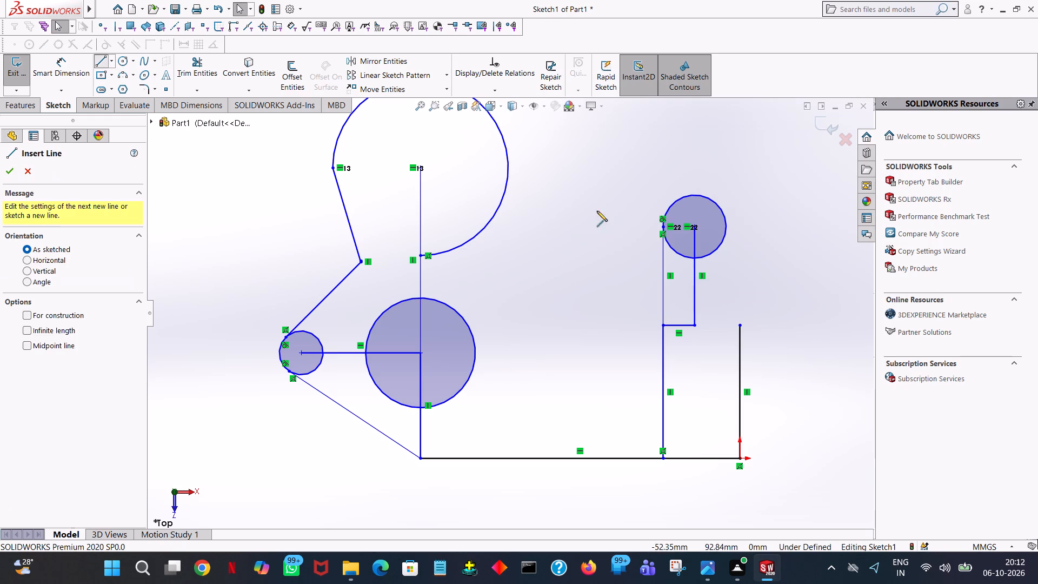
{"action": "left_click", "coordinate": [740, 326]}
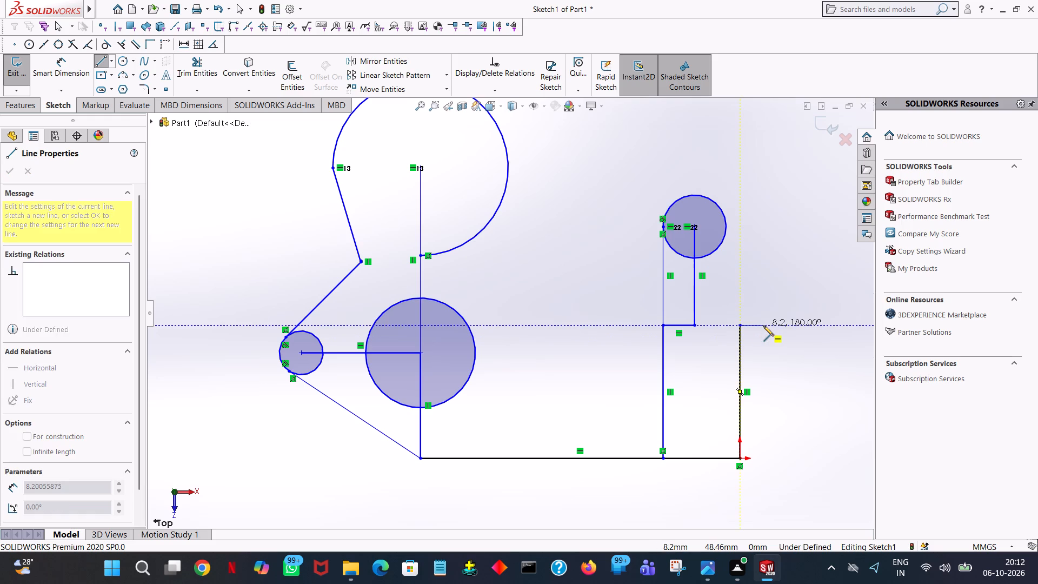
{"action": "left_click", "coordinate": [763, 326]}
{"action": "type", "text": "12"}
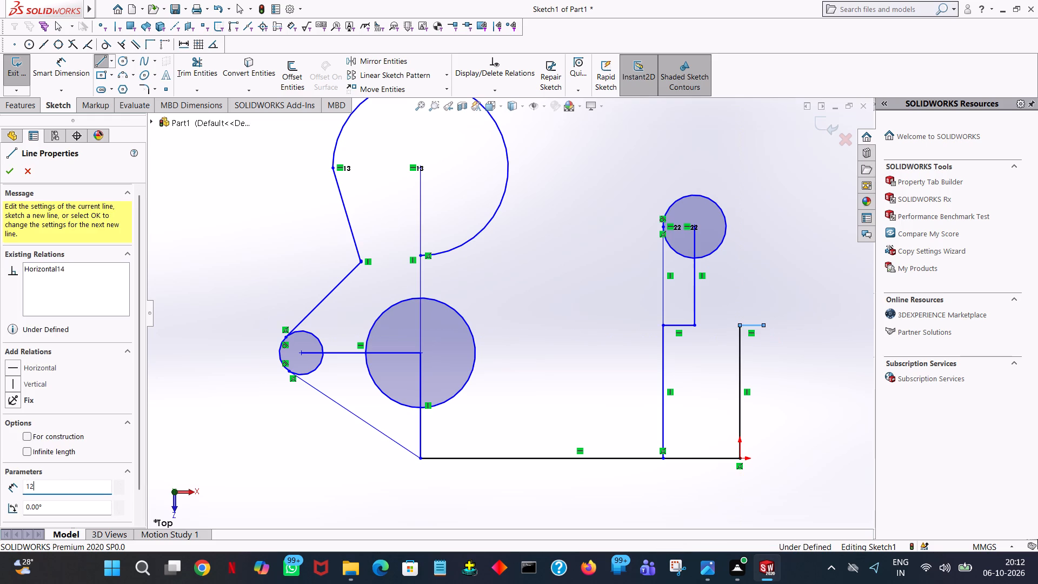
{"action": "key", "text": "Return"}
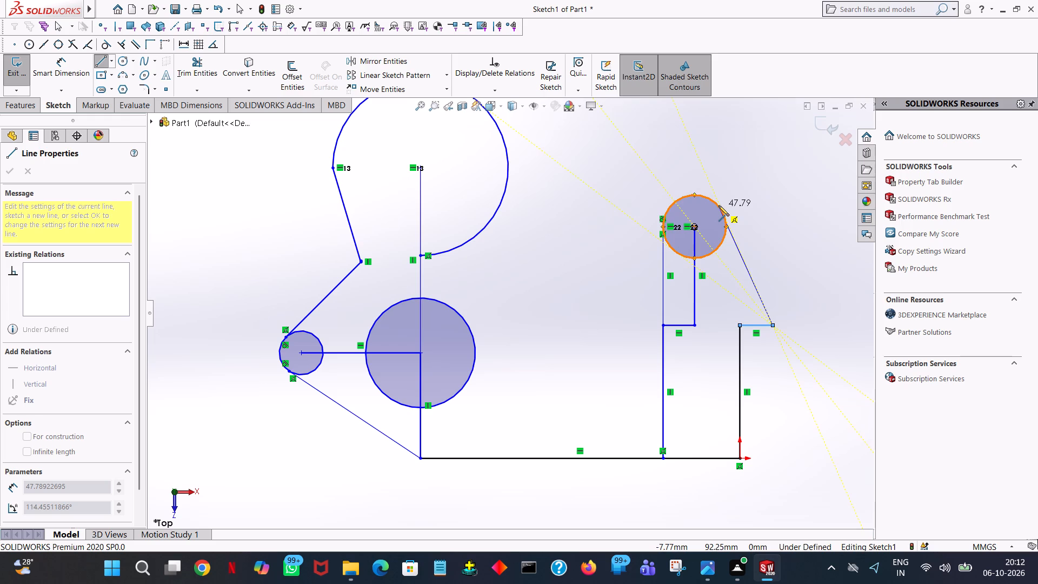
Sketch a sloped line from the 12 mm line's right end up to the right side of the 11.5 mm radius circle.
{"action": "left_click", "coordinate": [718, 205]}
{"action": "right_click", "coordinate": [718, 205]}
{"action": "left_click", "coordinate": [740, 213]}
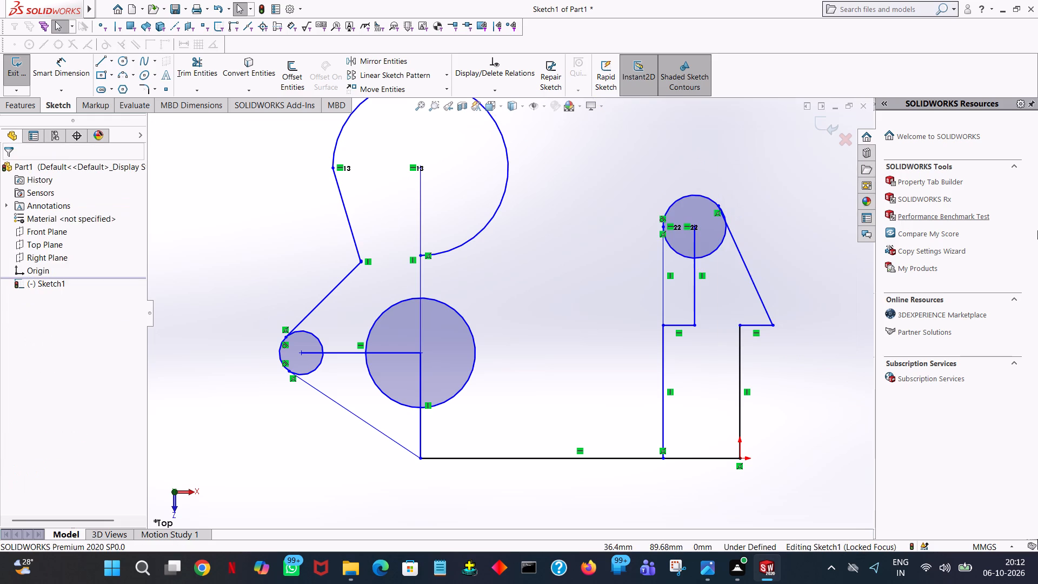
Trim away the 36 mm vertical line below the 11.5 mm radius circle's centre and the 11.5 mm horizontal line.
{"action": "left_click", "coordinate": [215, 72]}
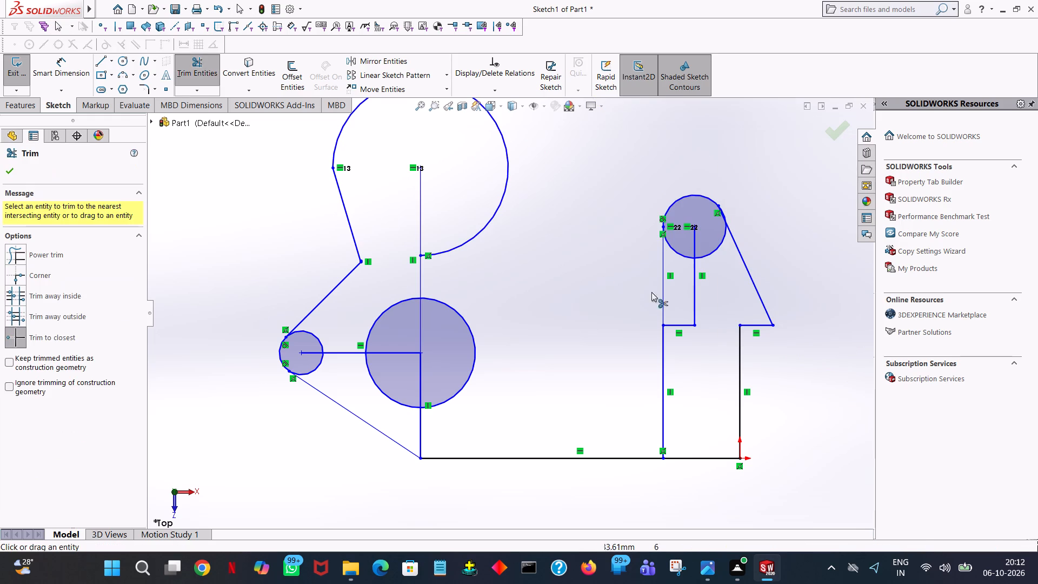
{"action": "left_click", "coordinate": [696, 289]}
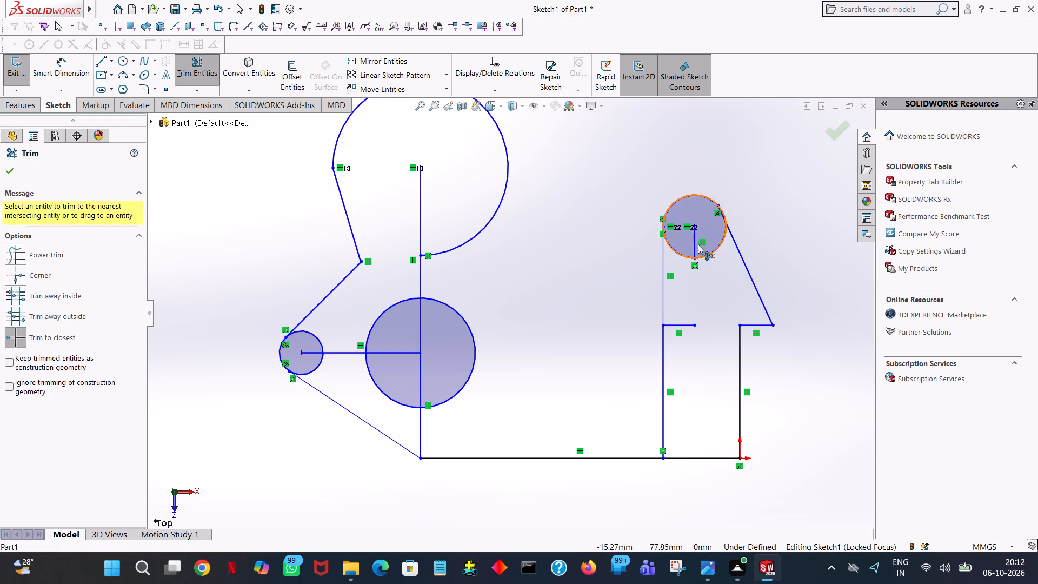
{"action": "left_click", "coordinate": [696, 243]}
{"action": "left_click", "coordinate": [687, 323]}
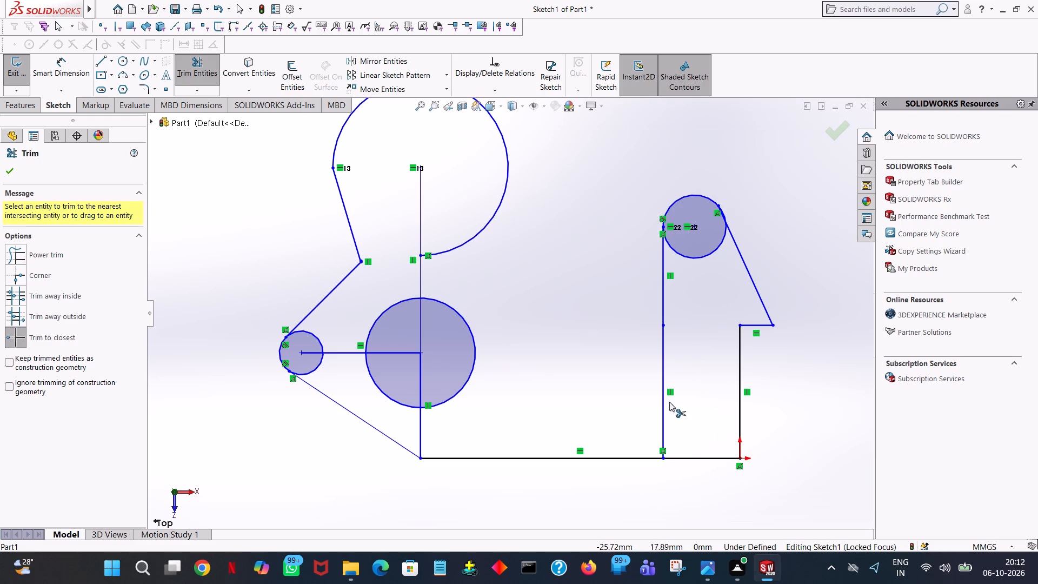
Sketch a 28 mm horizontal line from the 12 mm line's left end to the arm's left vertical line.
{"action": "left_click", "coordinate": [96, 64]}
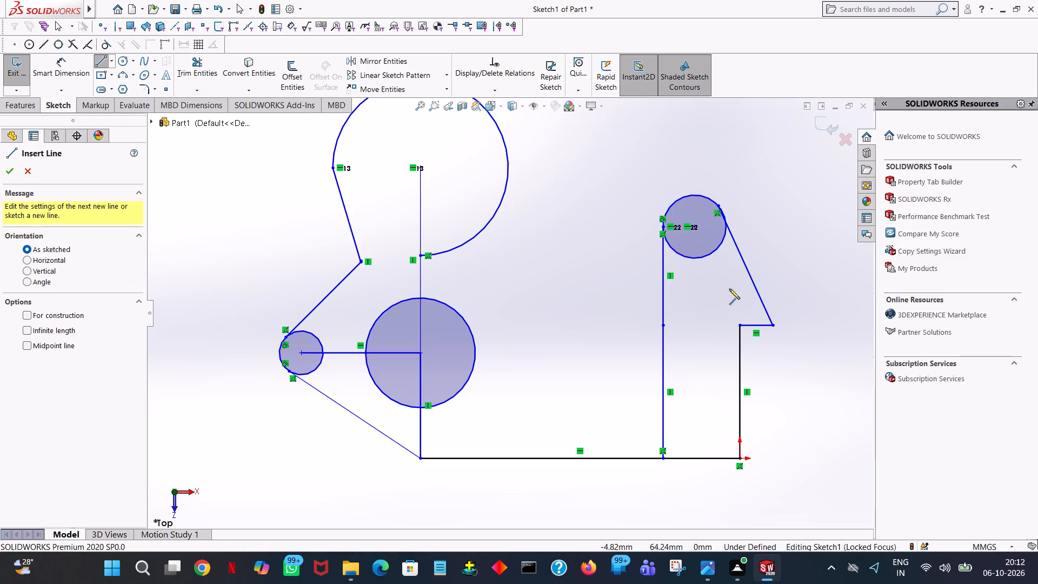
{"action": "left_click", "coordinate": [741, 327]}
{"action": "left_click", "coordinate": [662, 326]}
{"action": "right_click", "coordinate": [662, 326]}
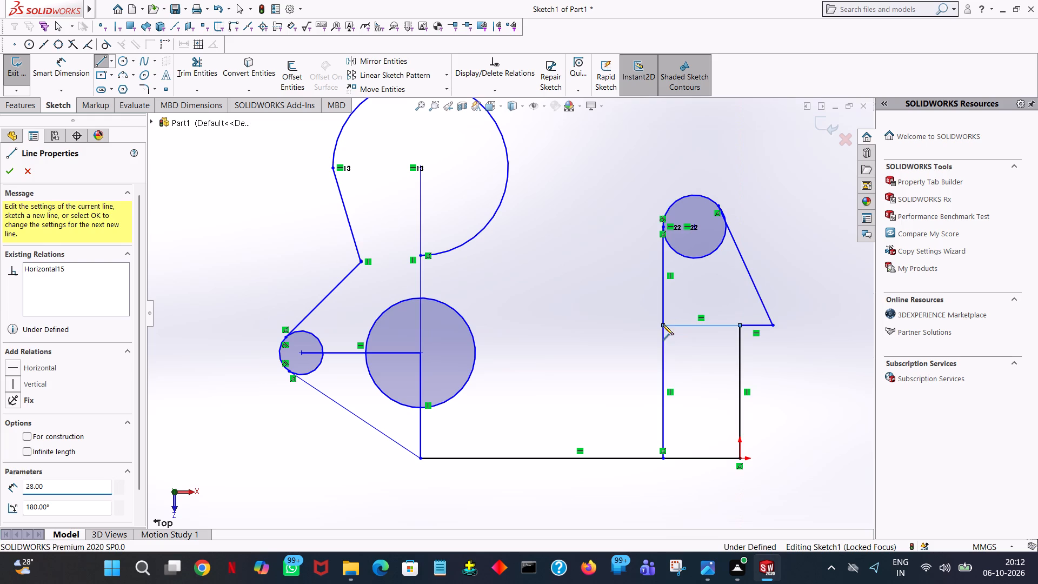
{"action": "left_click", "coordinate": [704, 330]}
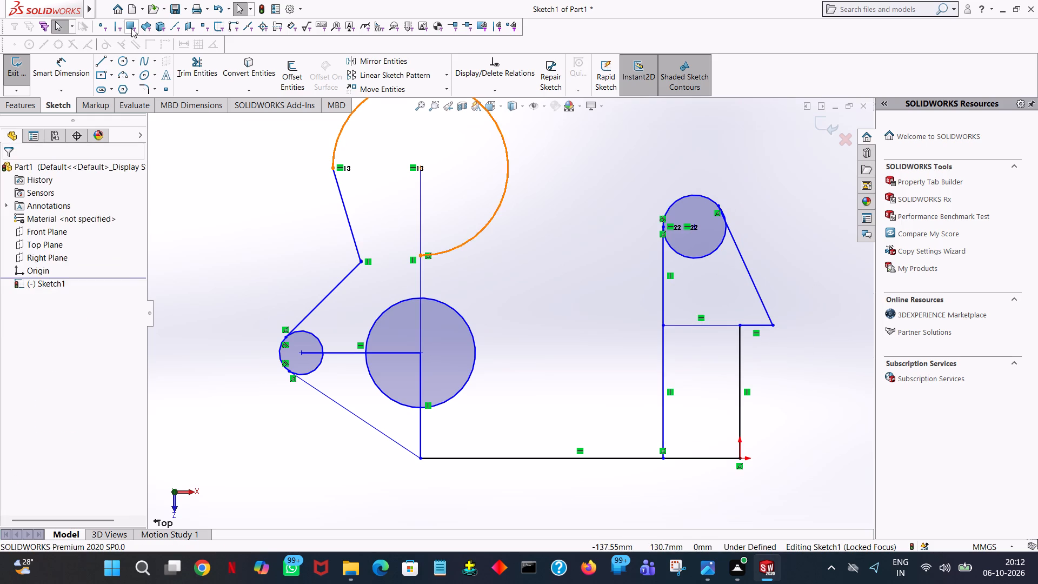
Trim the left vertical below the 28 mm line, the circle's lower arc, and the arc sliver beside the sloped line.
{"action": "left_click", "coordinate": [211, 79]}
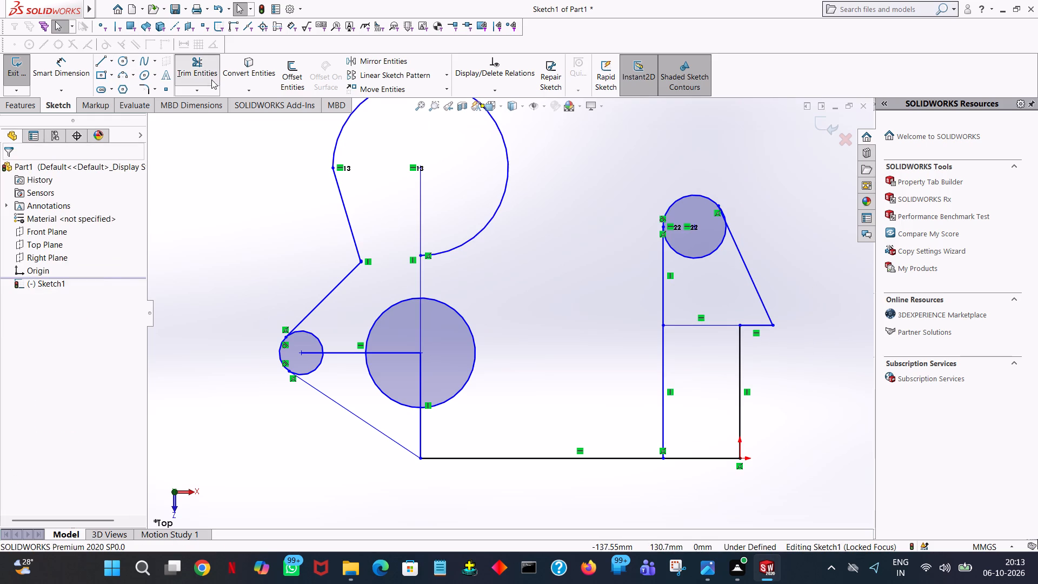
{"action": "left_click", "coordinate": [661, 369]}
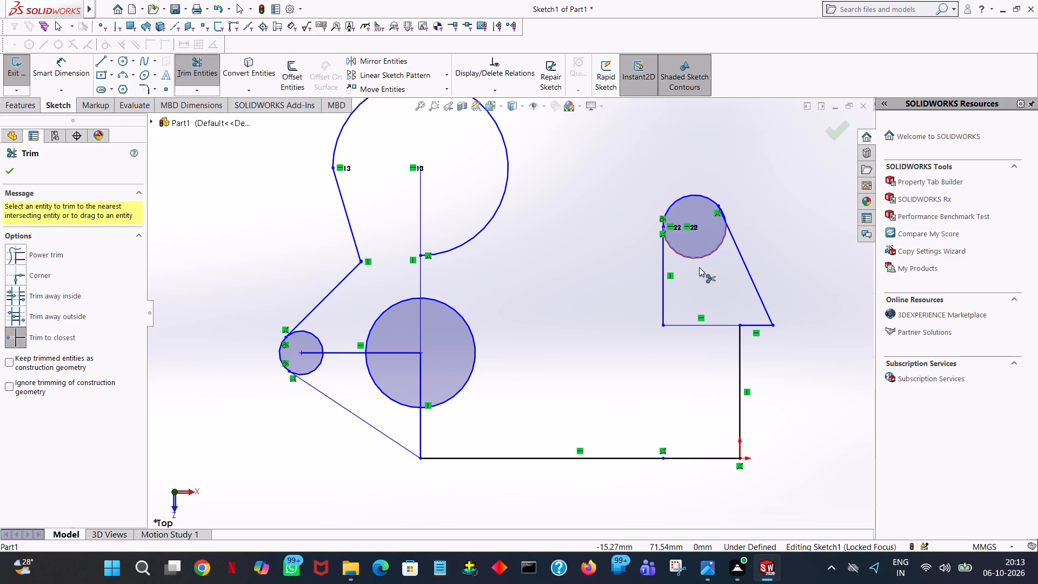
{"action": "left_click", "coordinate": [709, 253]}
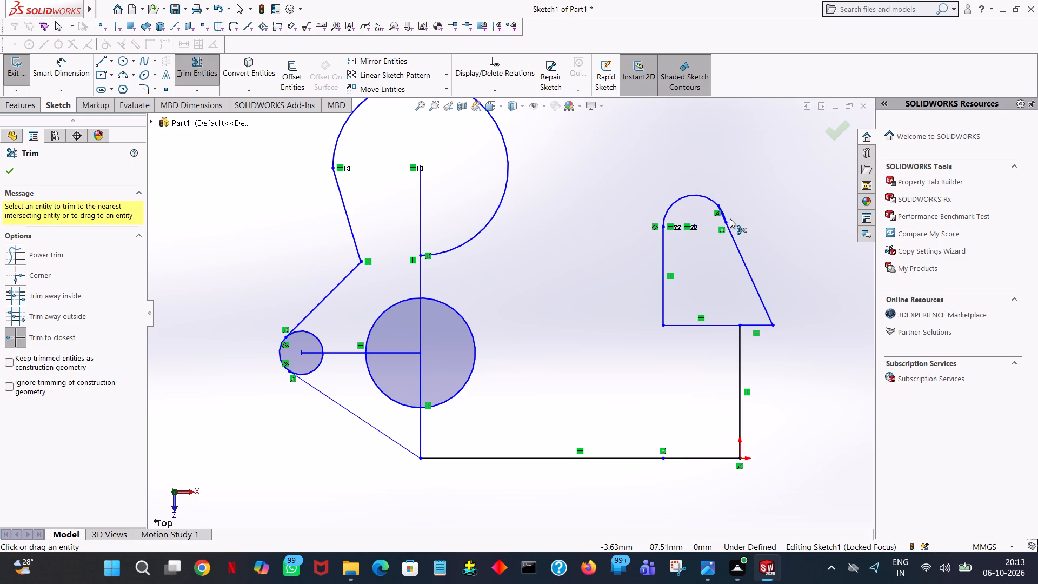
{"action": "scroll", "coordinate": [741, 218], "scroll_direction": "right", "scroll_amount": 3}
{"action": "scroll", "coordinate": [760, 225], "scroll_direction": "down", "scroll_amount": 4, "text": "ctrl"}
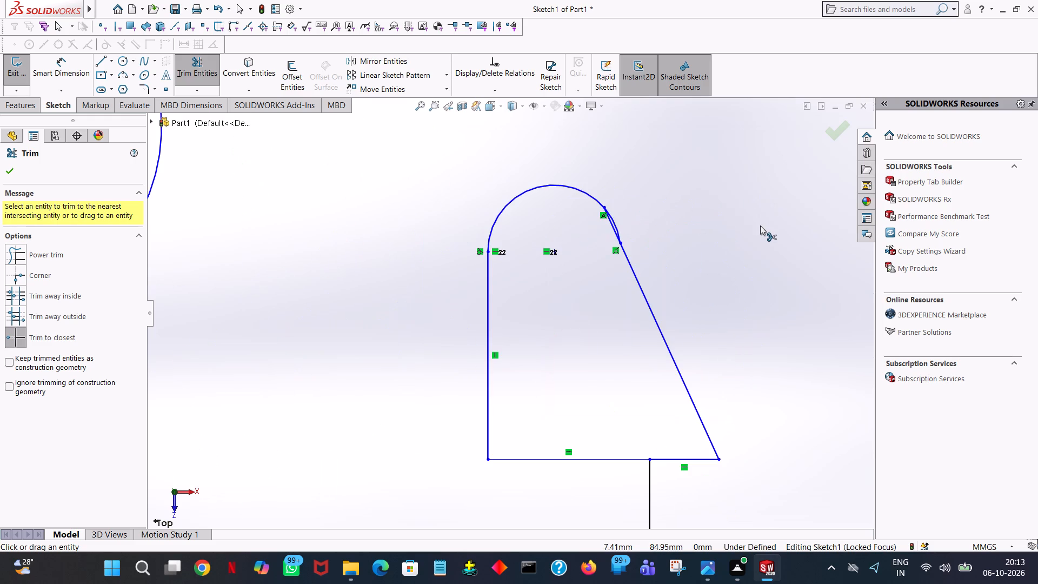
{"action": "left_click", "coordinate": [617, 229]}
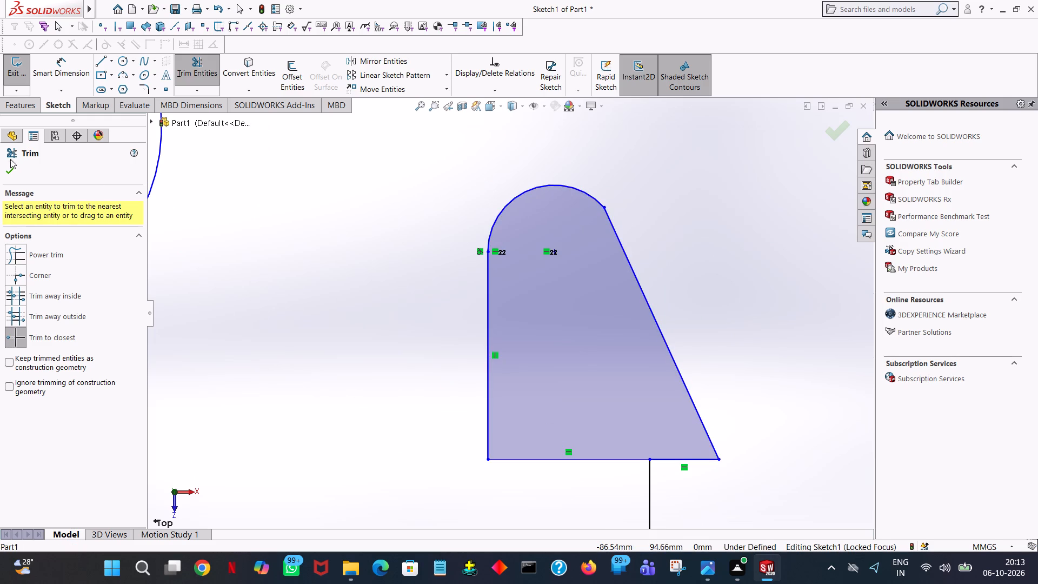
{"action": "double_click", "coordinate": [10, 161]}
{"action": "left_click", "coordinate": [10, 172]}
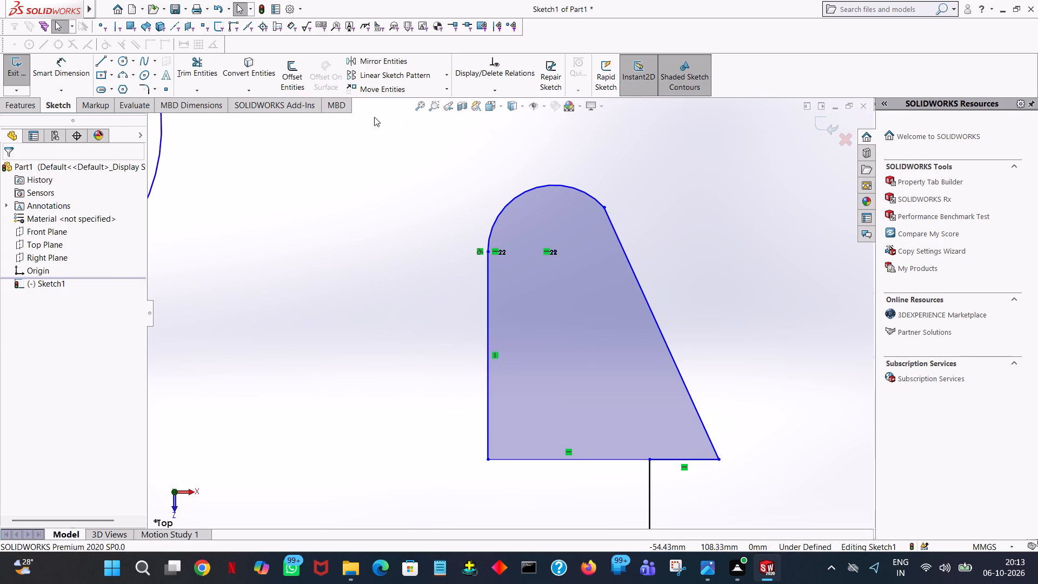
Sketch a 37 mm line leftward from the origin along the bottom horizontal line.
{"action": "left_click", "coordinate": [413, 107]}
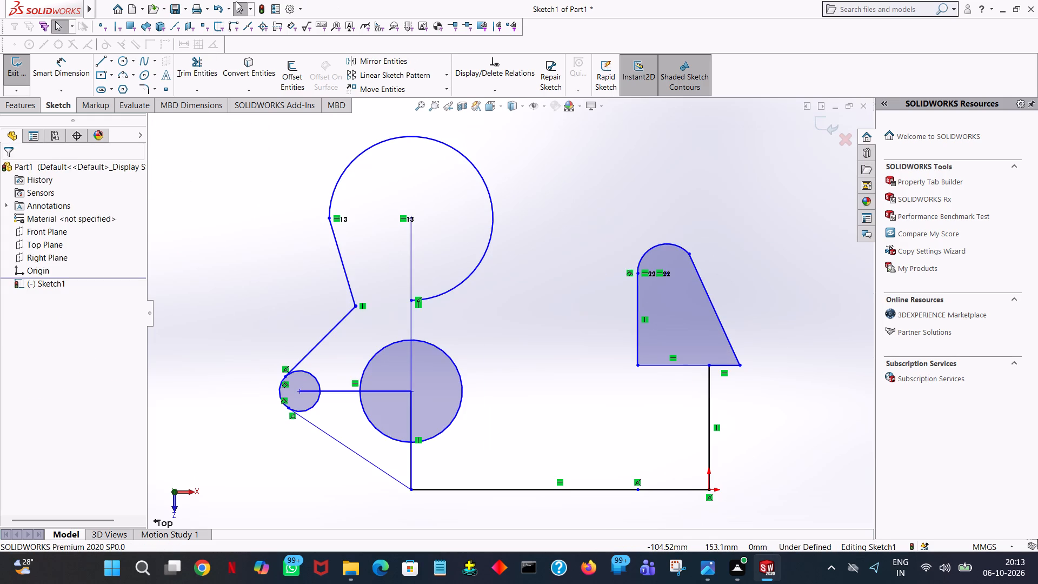
{"action": "left_click", "coordinate": [102, 61]}
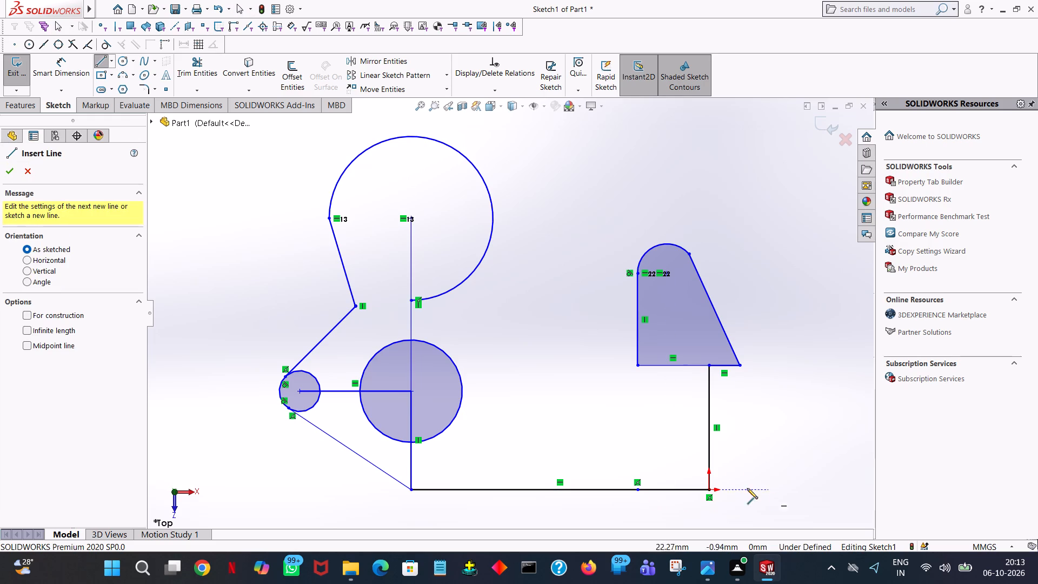
{"action": "left_click", "coordinate": [709, 490]}
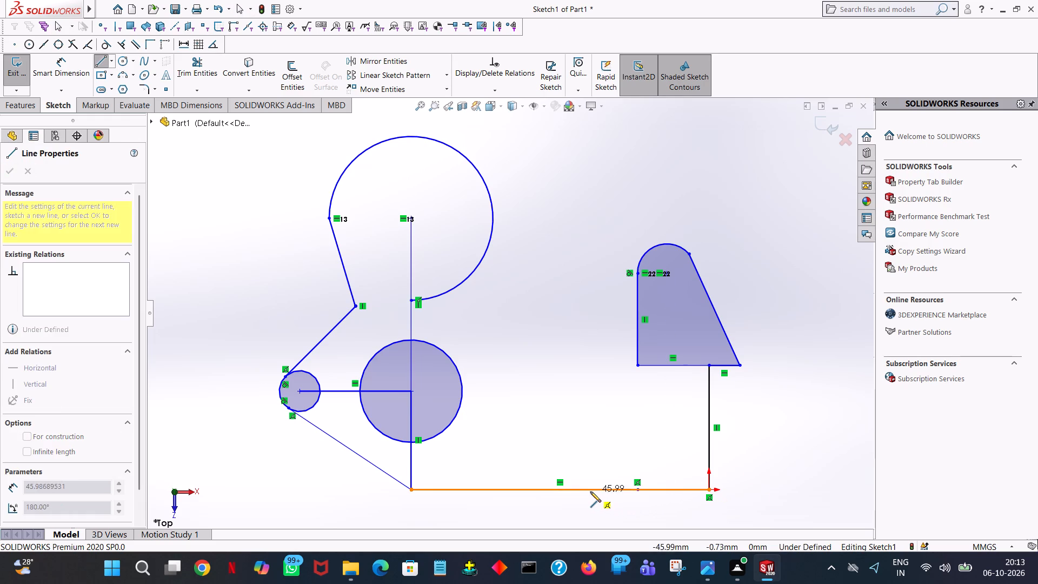
{"action": "left_click", "coordinate": [590, 491]}
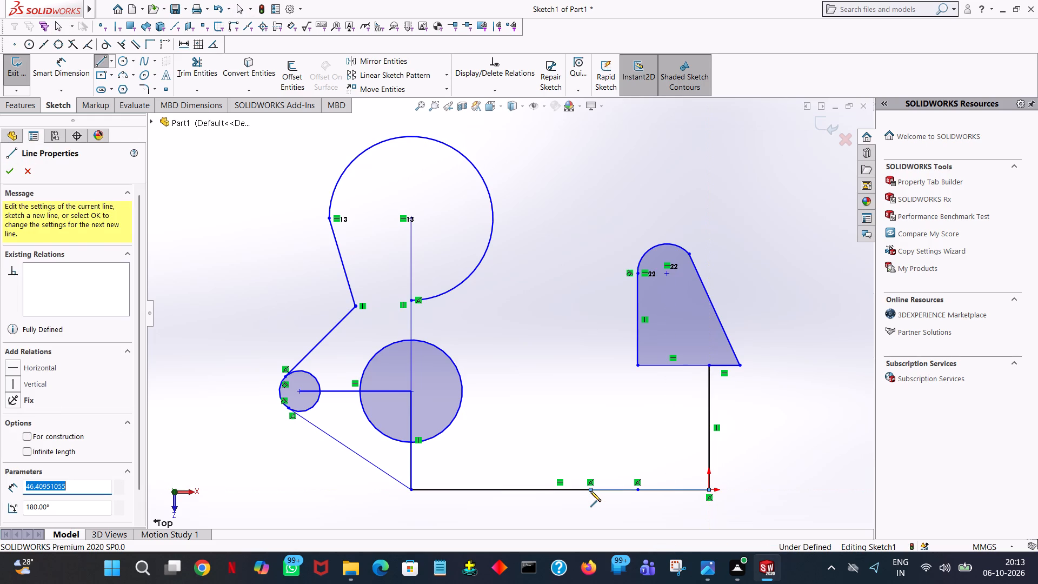
{"action": "type", "text": "37"}
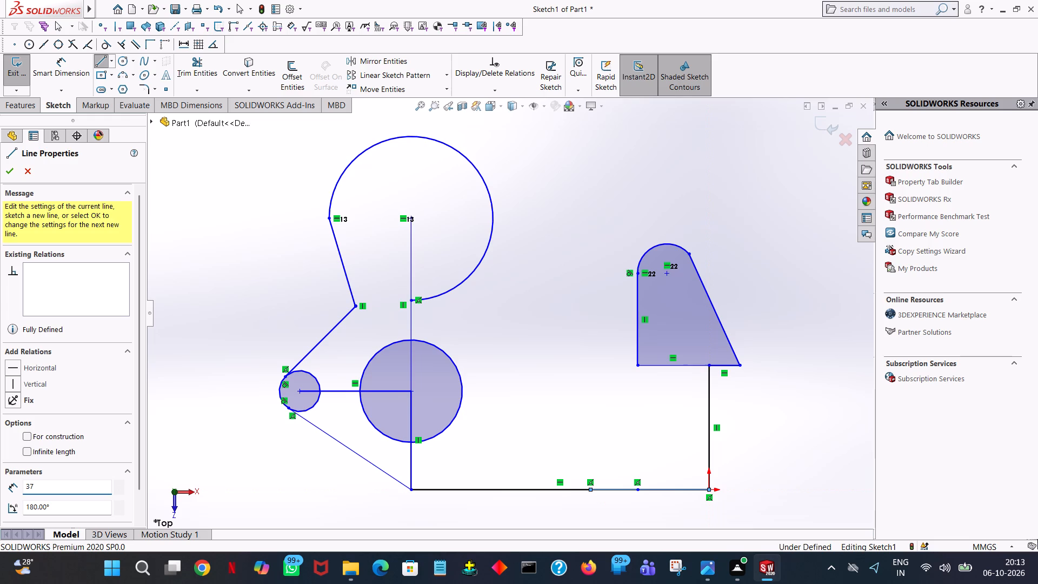
{"action": "key", "text": "Return"}
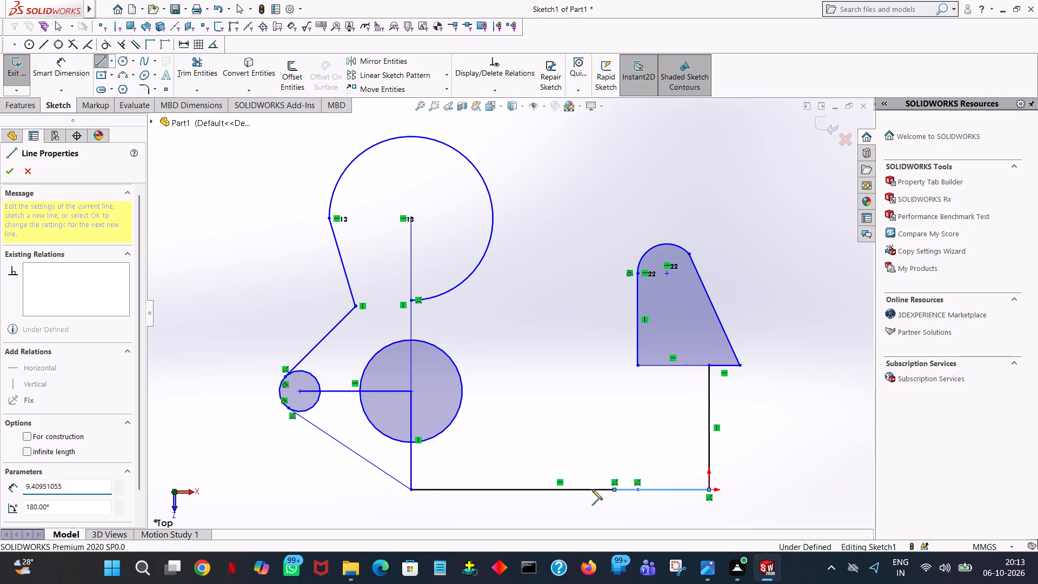
Sketch a 38 mm vertical line upward from the left end of the 37 mm line.
{"action": "left_click", "coordinate": [615, 397]}
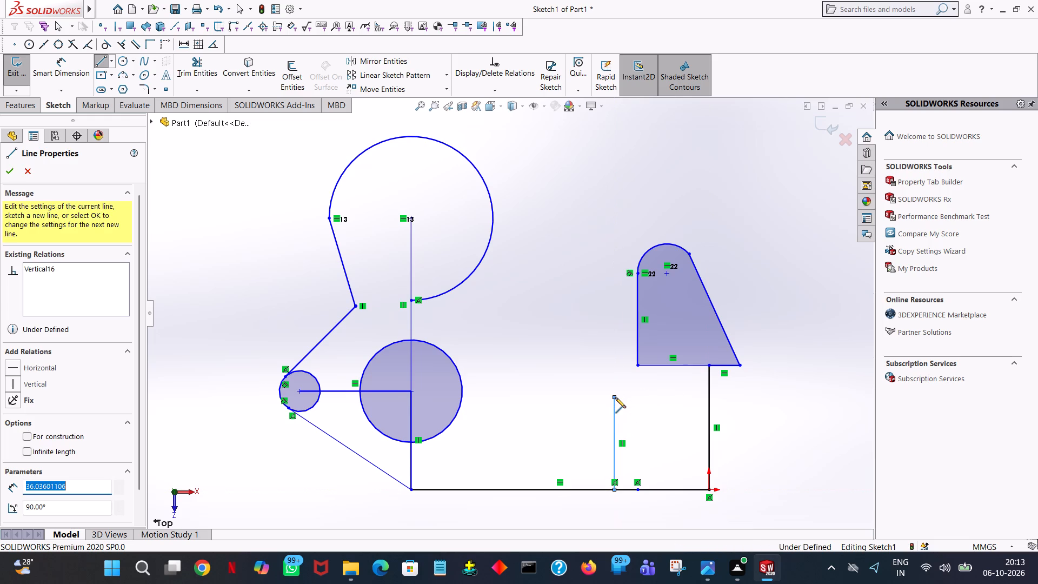
{"action": "type", "text": "38"}
{"action": "key", "text": "Return"}
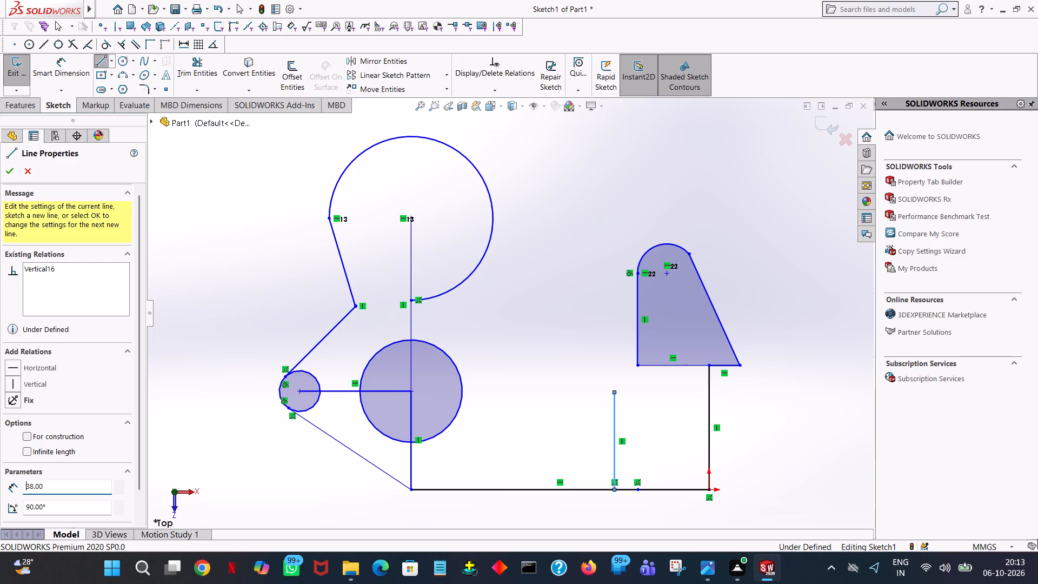
{"action": "right_click", "coordinate": [615, 397]}
{"action": "left_click", "coordinate": [636, 404]}
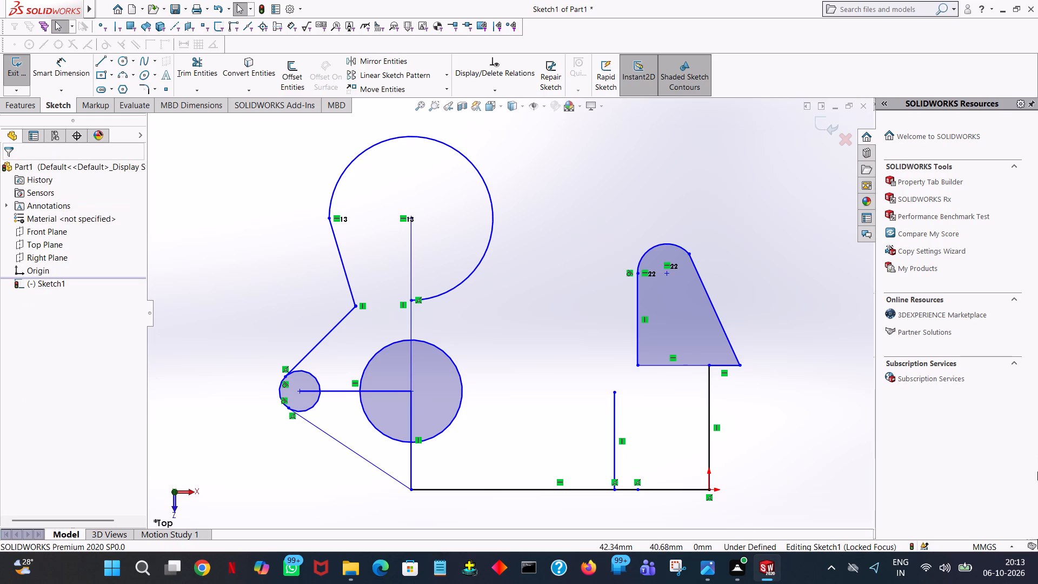
Sketch a 9 mm radius circle centred on the upper end of the 38 mm vertical line.
{"action": "left_click", "coordinate": [119, 55]}
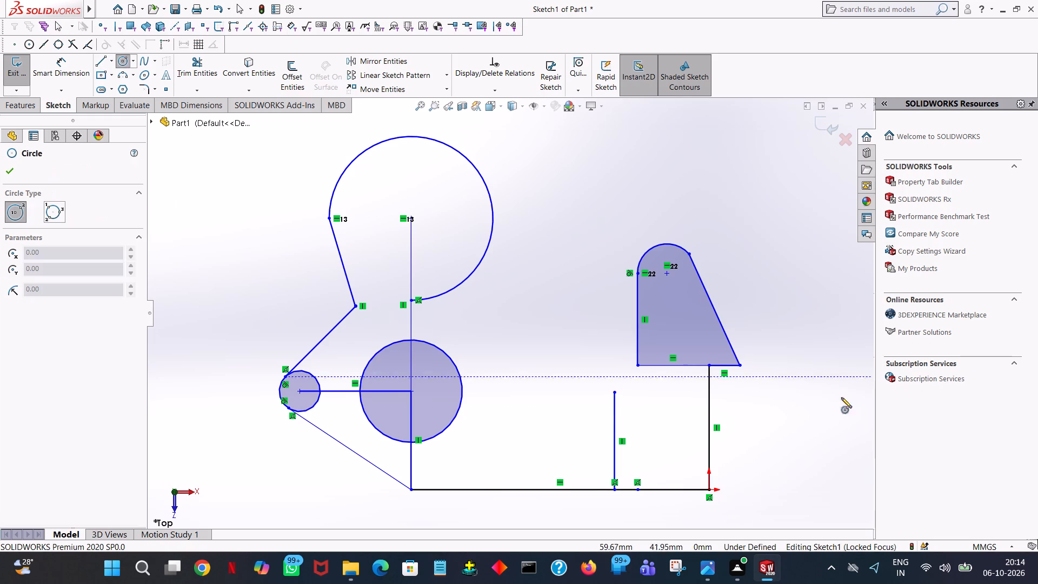
{"action": "left_click", "coordinate": [613, 393]}
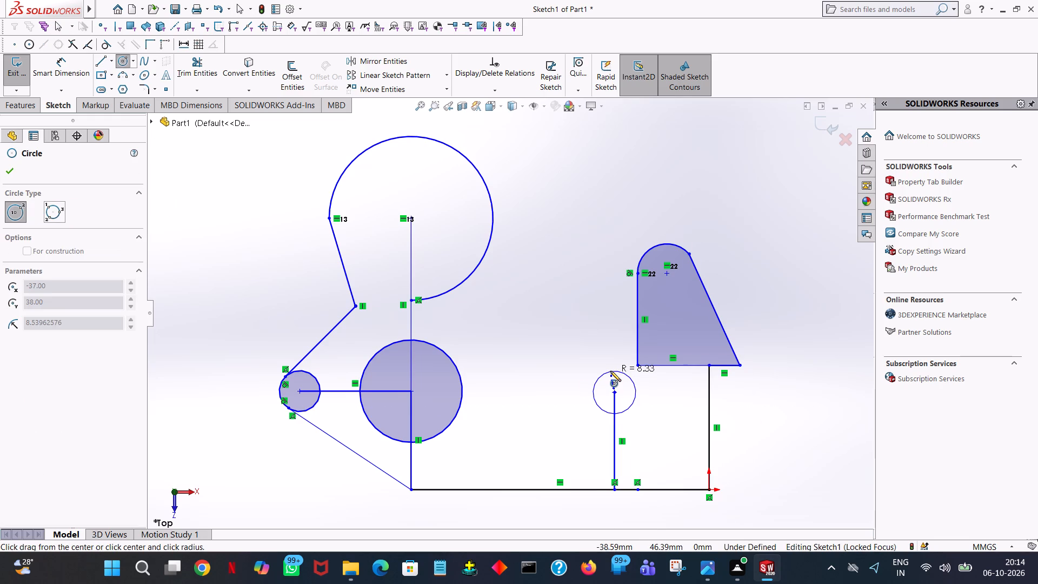
{"action": "left_click", "coordinate": [610, 371]}
{"action": "key", "text": "9"}
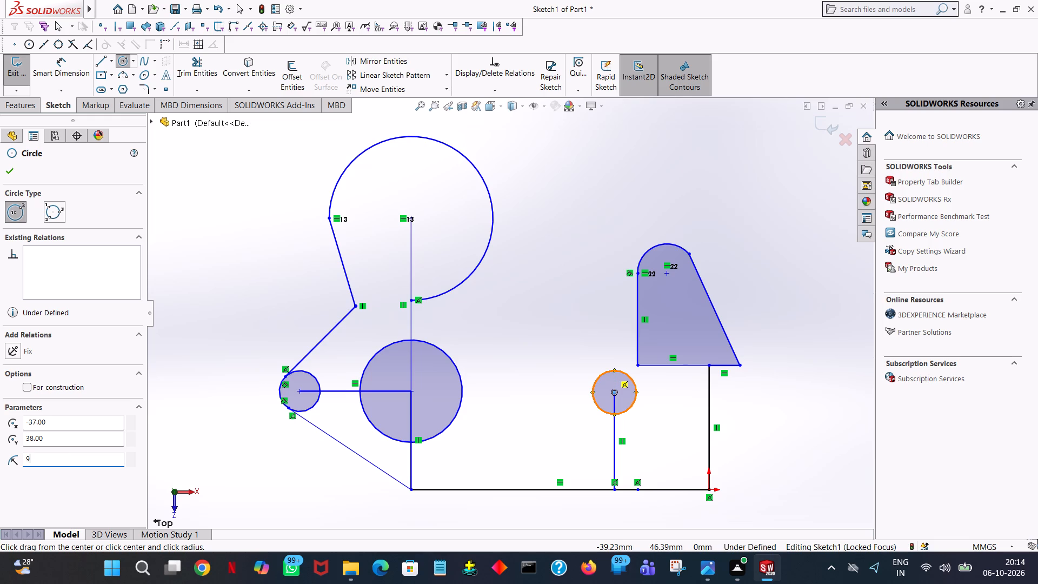
{"action": "key", "text": "Return"}
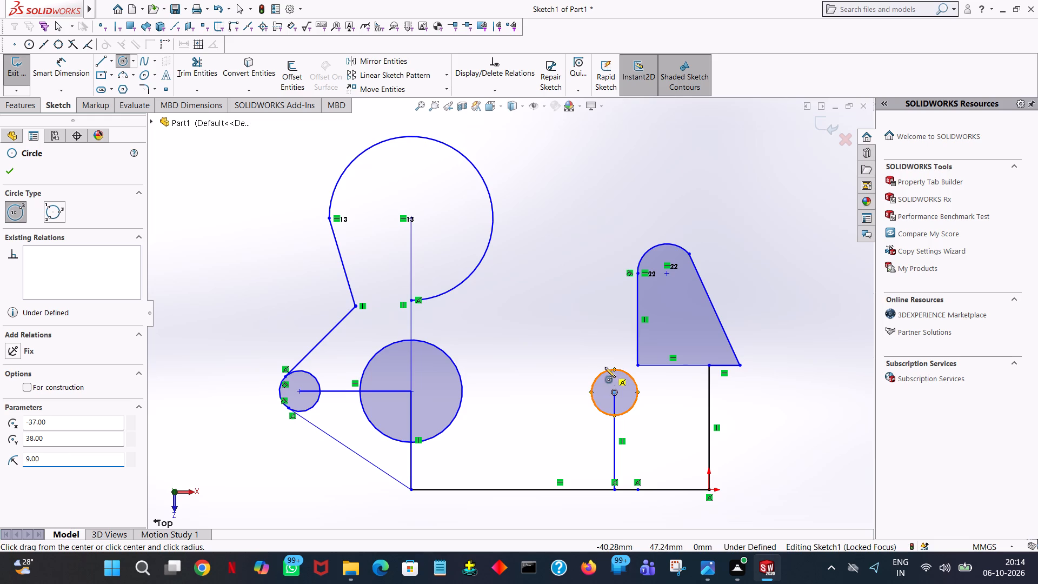
{"action": "left_click", "coordinate": [5, 171]}
{"action": "left_click", "coordinate": [214, 197]}
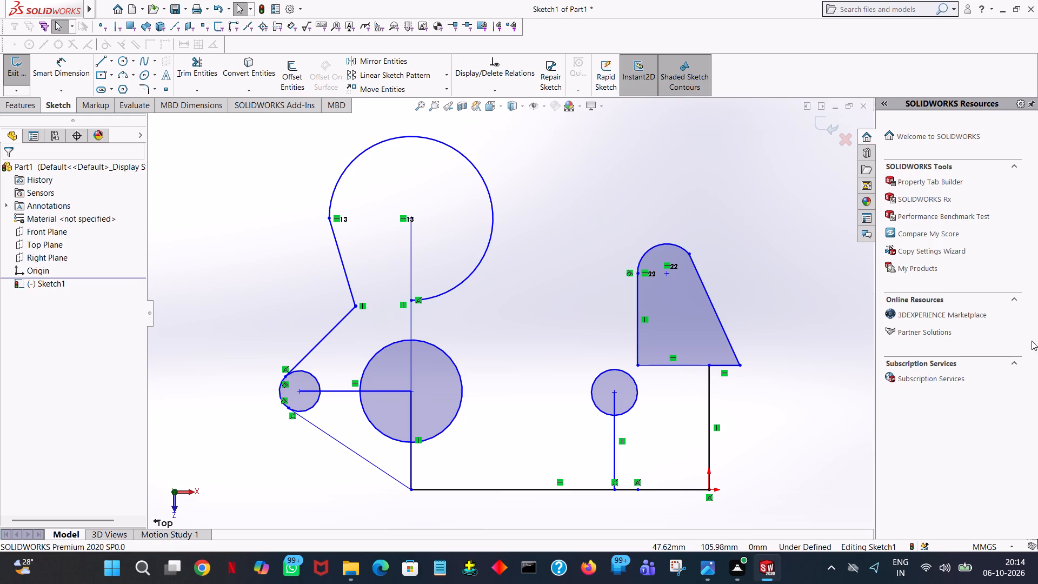
Sketch a horizontal line about 96 mm long leftward from the origin along the bottom line.
{"action": "left_click", "coordinate": [476, 493]}
{"action": "left_click", "coordinate": [476, 489]}
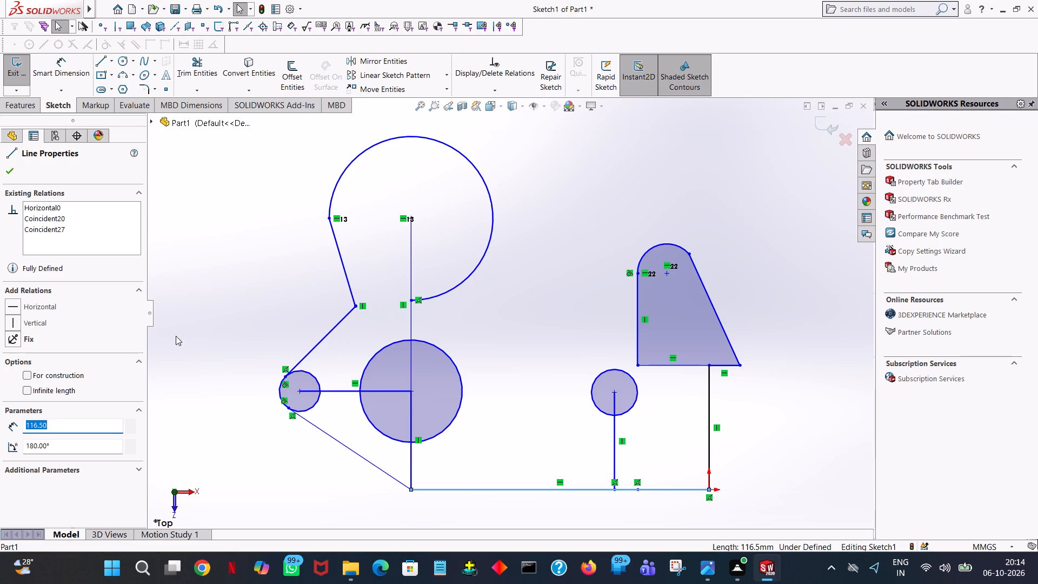
{"action": "left_click", "coordinate": [203, 310]}
{"action": "left_click", "coordinate": [98, 64]}
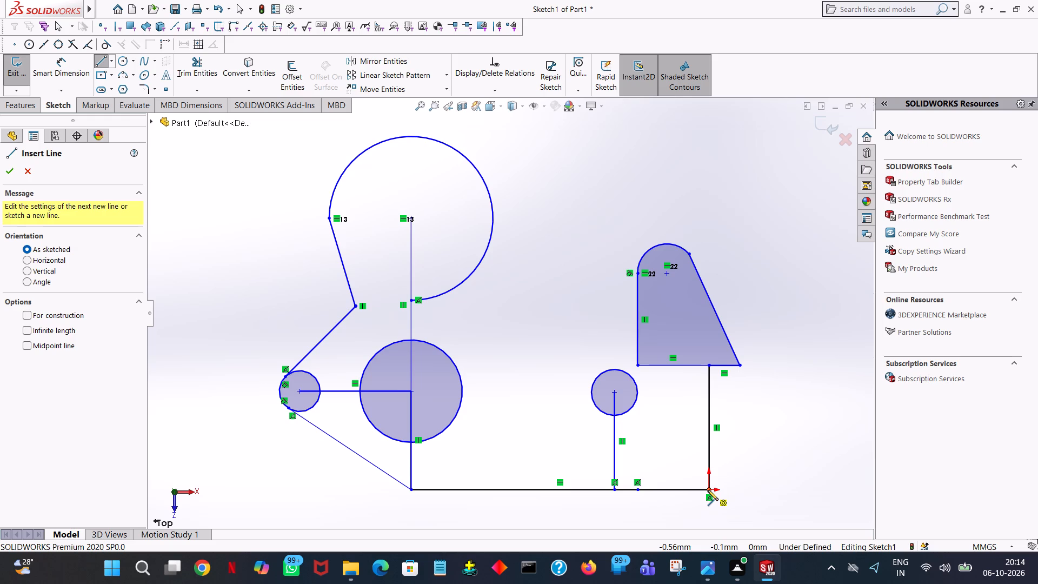
{"action": "left_click", "coordinate": [708, 490]}
{"action": "left_click", "coordinate": [463, 489]}
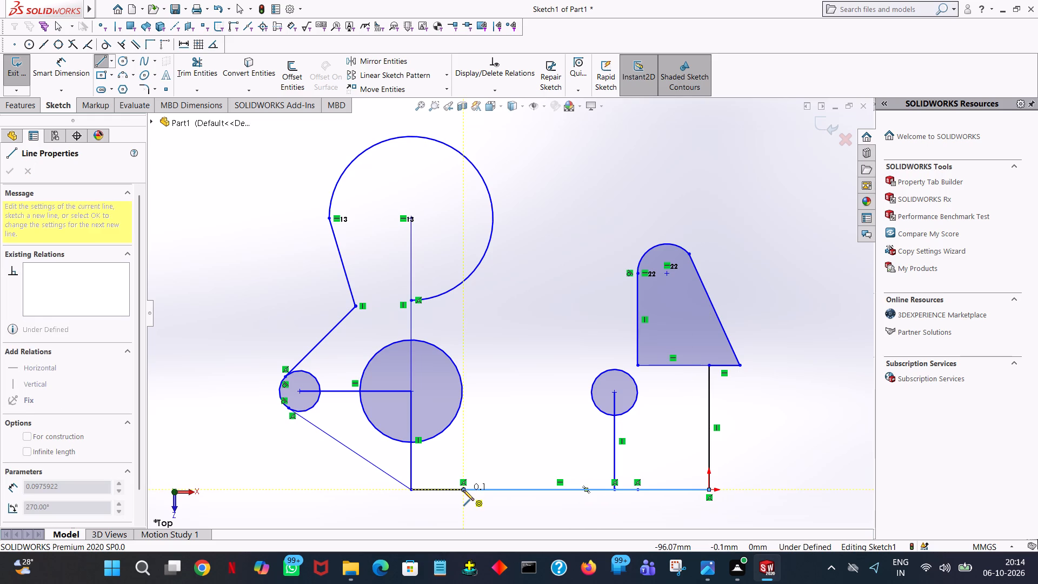
{"action": "right_click", "coordinate": [463, 490]}
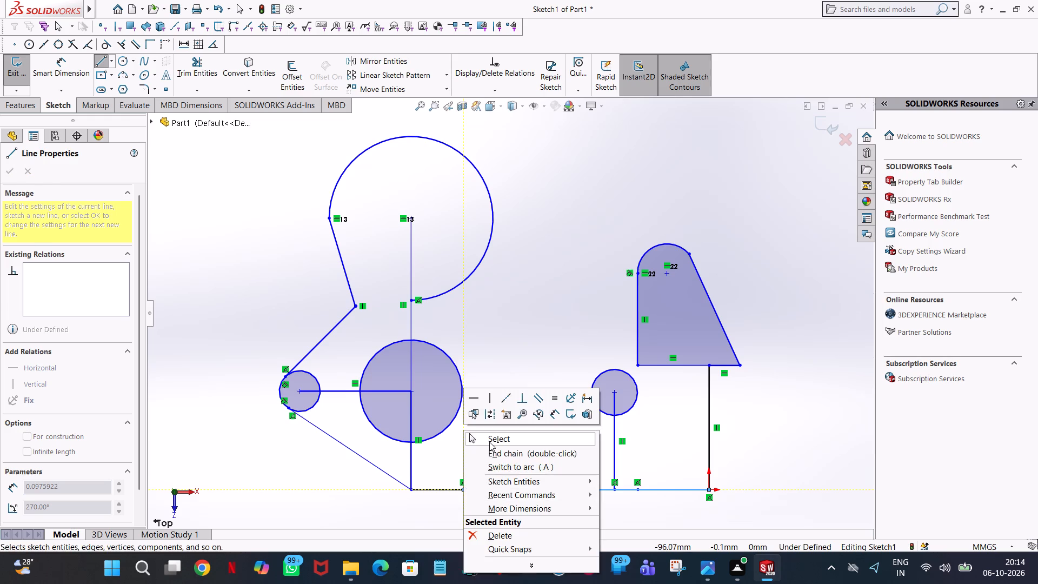
{"action": "left_click", "coordinate": [489, 442]}
Trim the overlapping bottom line segments near the left end of the 96 mm line and just left of the origin.
{"action": "left_click", "coordinate": [217, 65]}
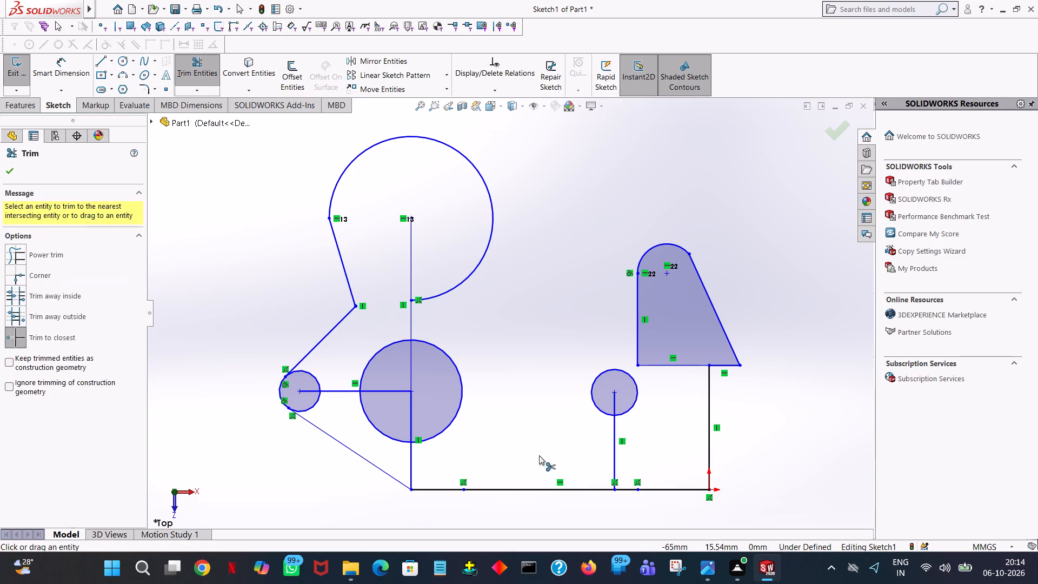
{"action": "left_click", "coordinate": [494, 489]}
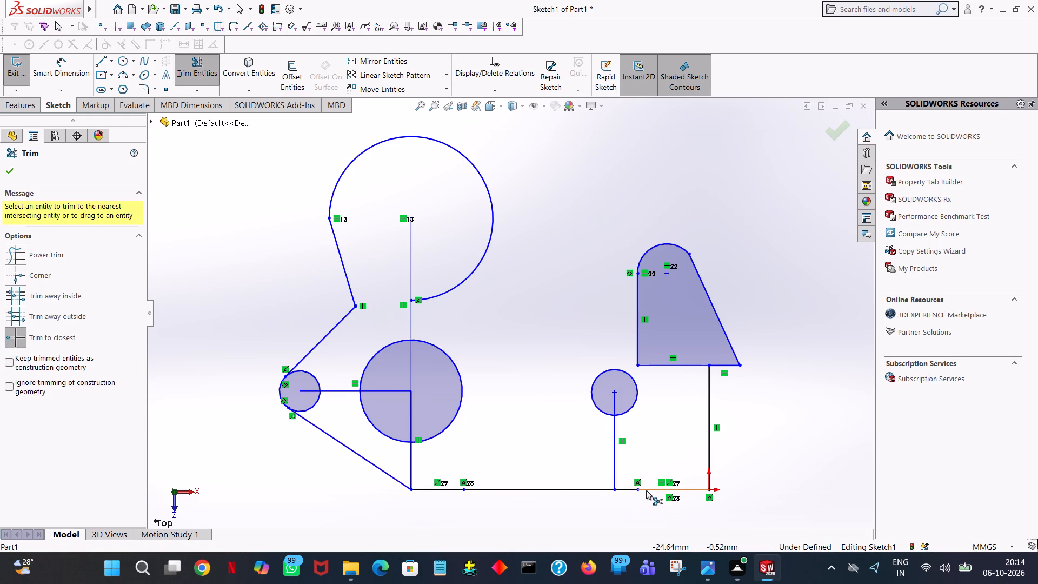
{"action": "left_click", "coordinate": [647, 490]}
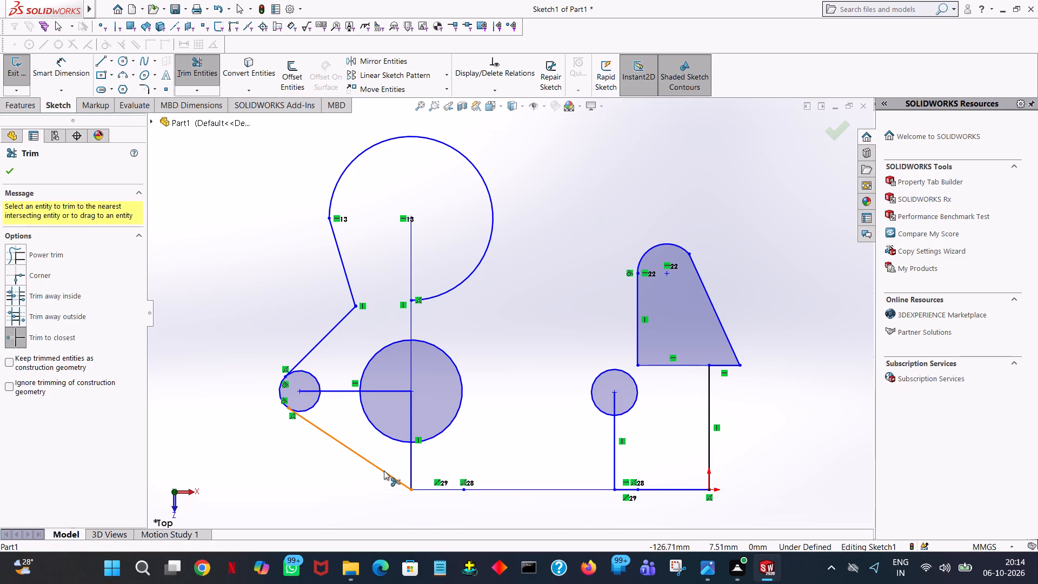
Sketch an 88 mm line leftward from the origin along the bottom horizontal line.
{"action": "left_click", "coordinate": [98, 64]}
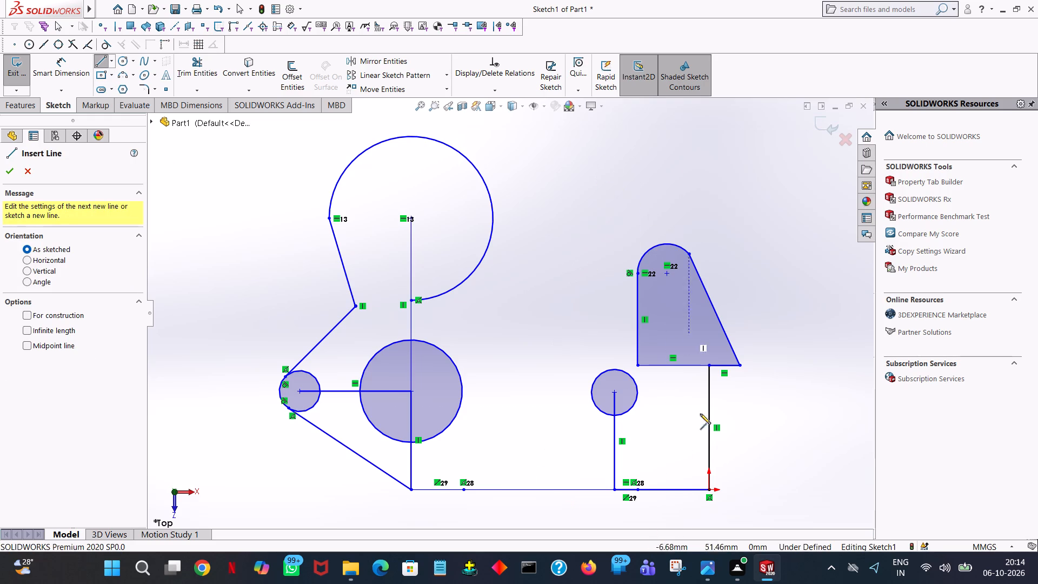
{"action": "left_click", "coordinate": [708, 493]}
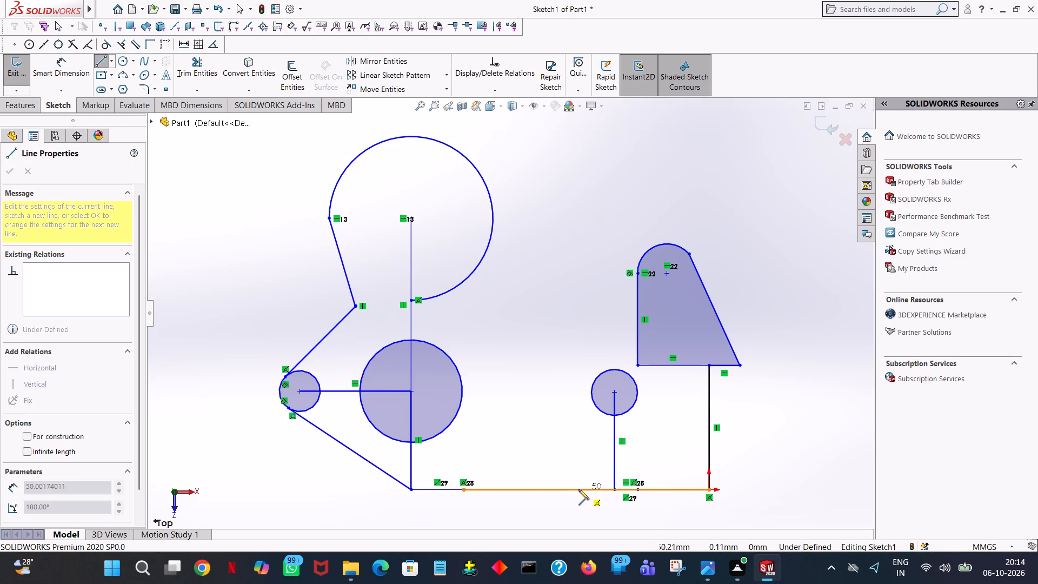
{"action": "left_click", "coordinate": [511, 489]}
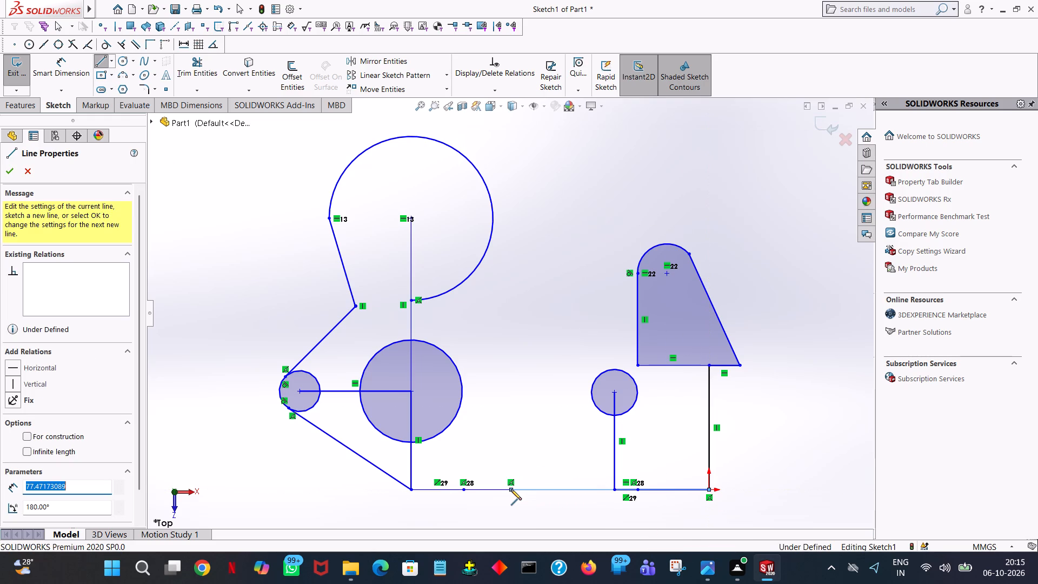
{"action": "type", "text": "88"}
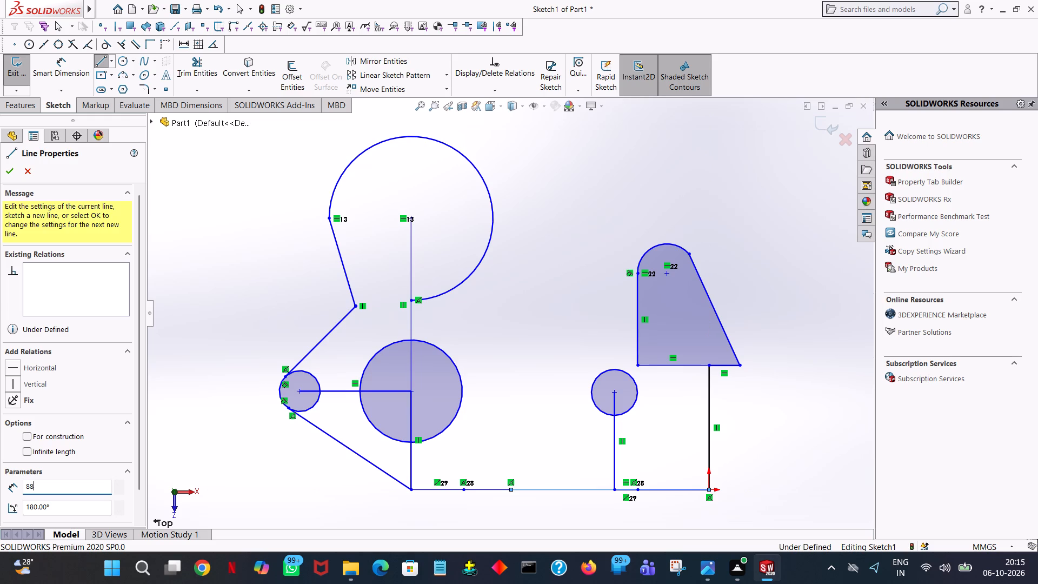
{"action": "key", "text": "Return"}
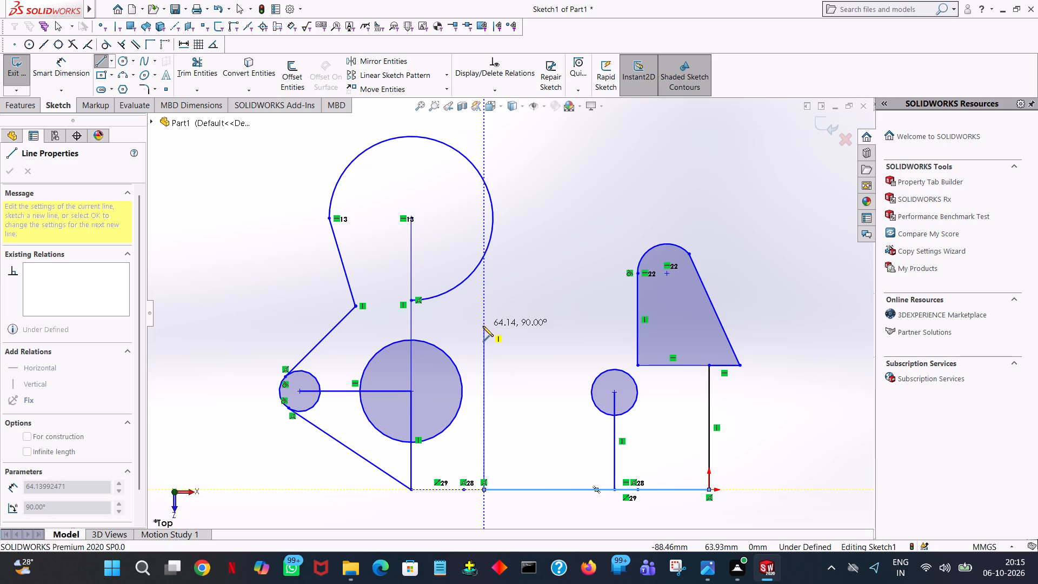
Sketch a 75 mm vertical line upward from the left end of the 88 mm line.
{"action": "left_click", "coordinate": [483, 326]}
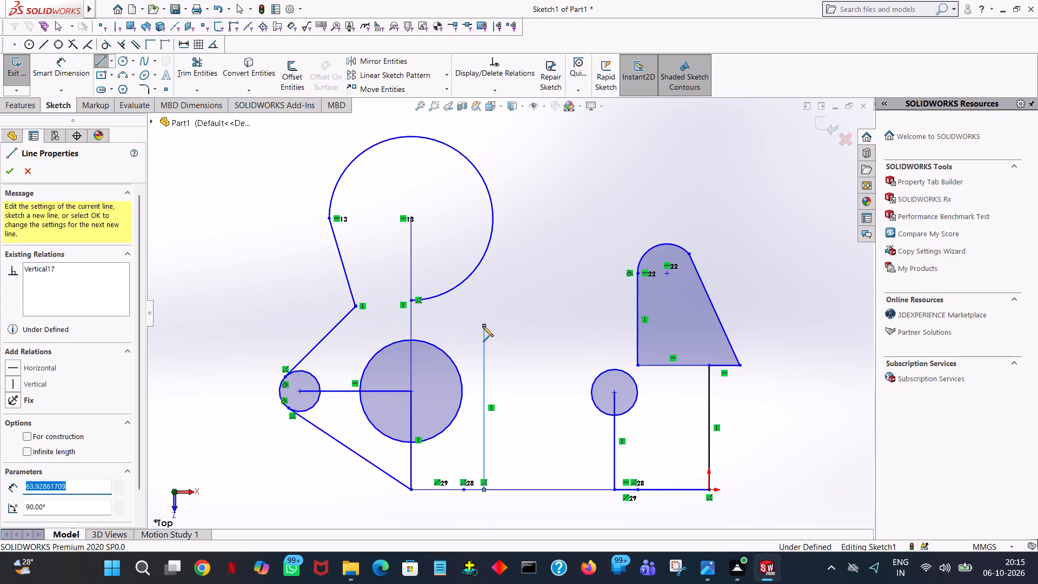
{"action": "type", "text": "75"}
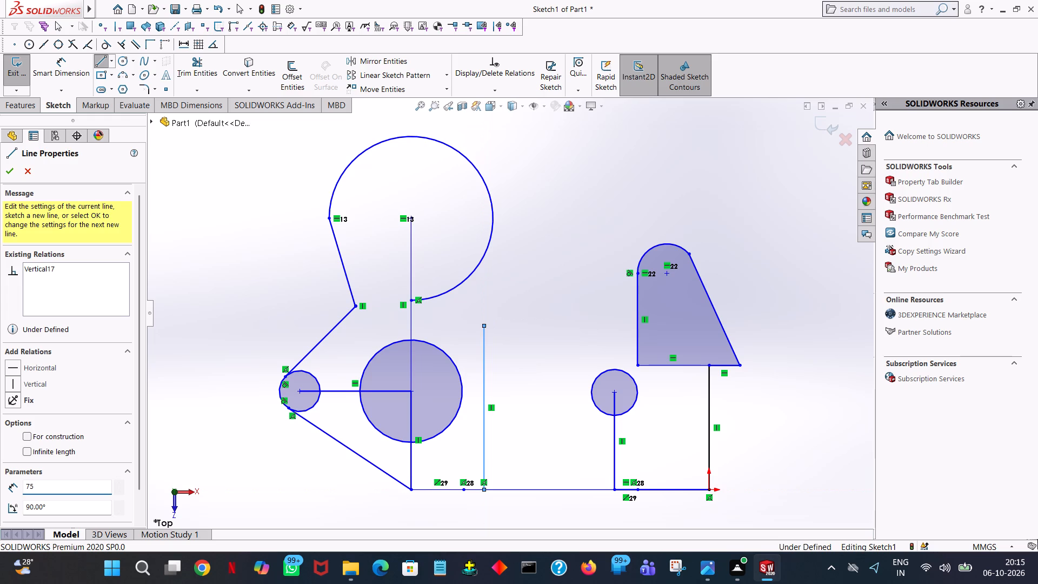
{"action": "key", "text": "Return"}
{"action": "right_click", "coordinate": [483, 326]}
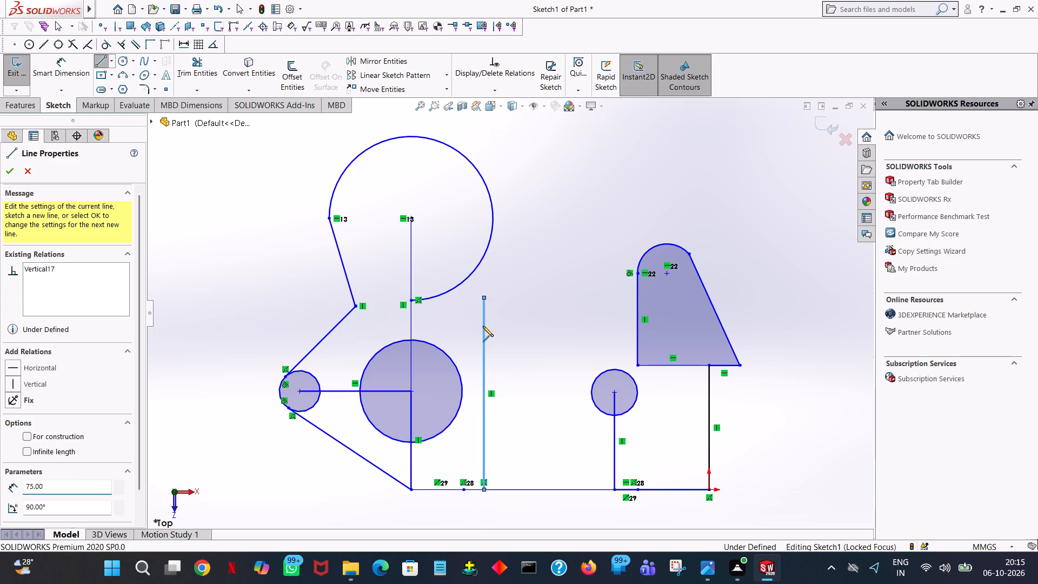
{"action": "left_click", "coordinate": [526, 333]}
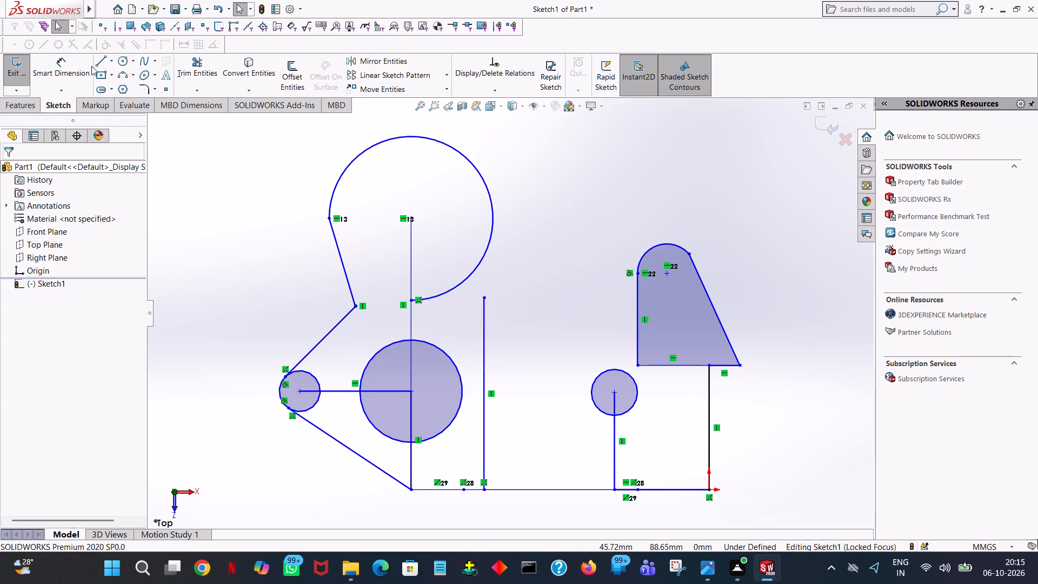
Sketch an 8 mm radius circle centred on the upper end of the 75 mm vertical line.
{"action": "left_click", "coordinate": [121, 59]}
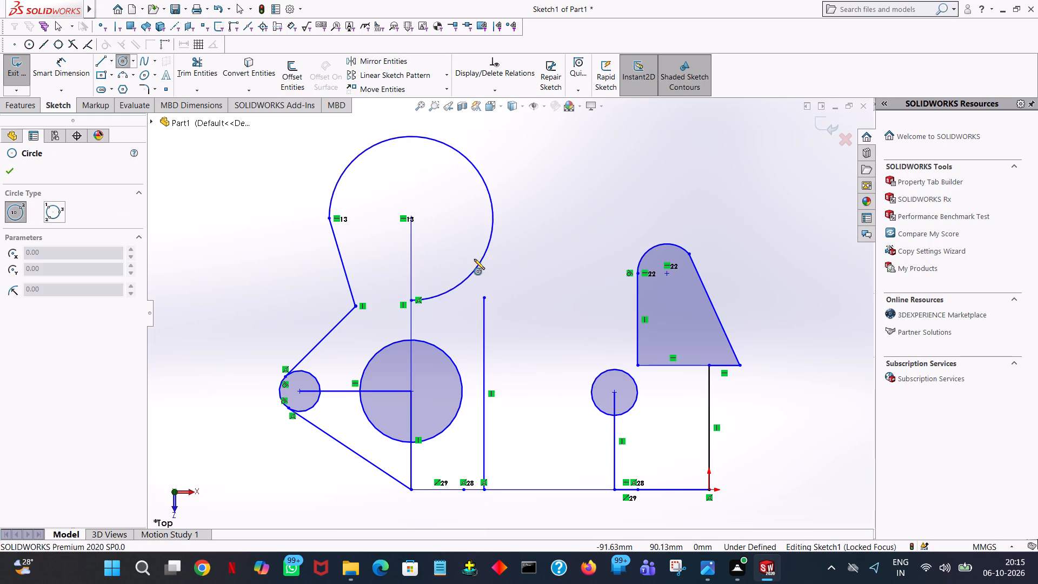
{"action": "left_click", "coordinate": [484, 297]}
{"action": "left_click", "coordinate": [505, 278]}
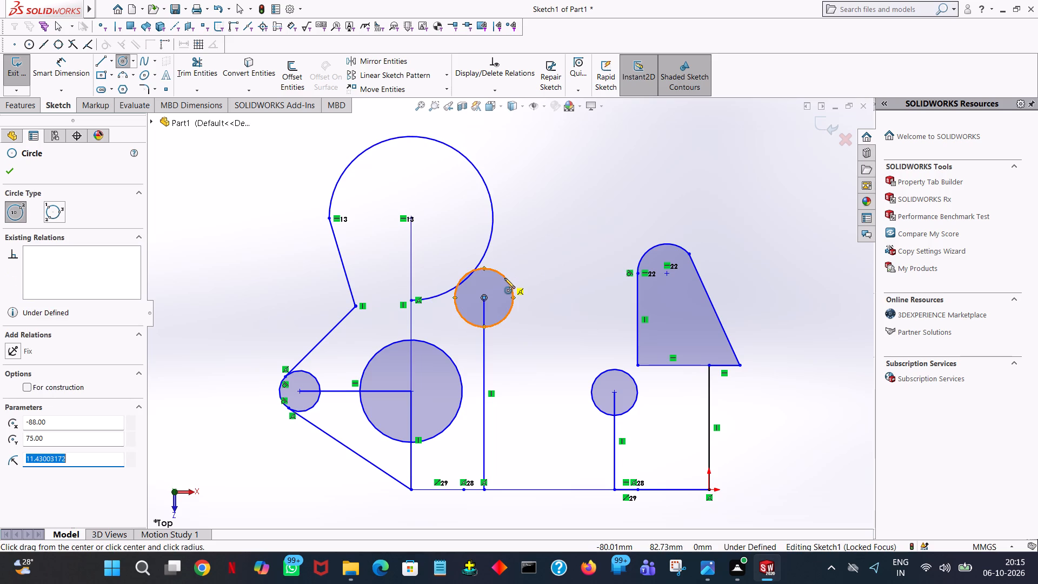
{"action": "key", "text": "8"}
{"action": "key", "text": "Return"}
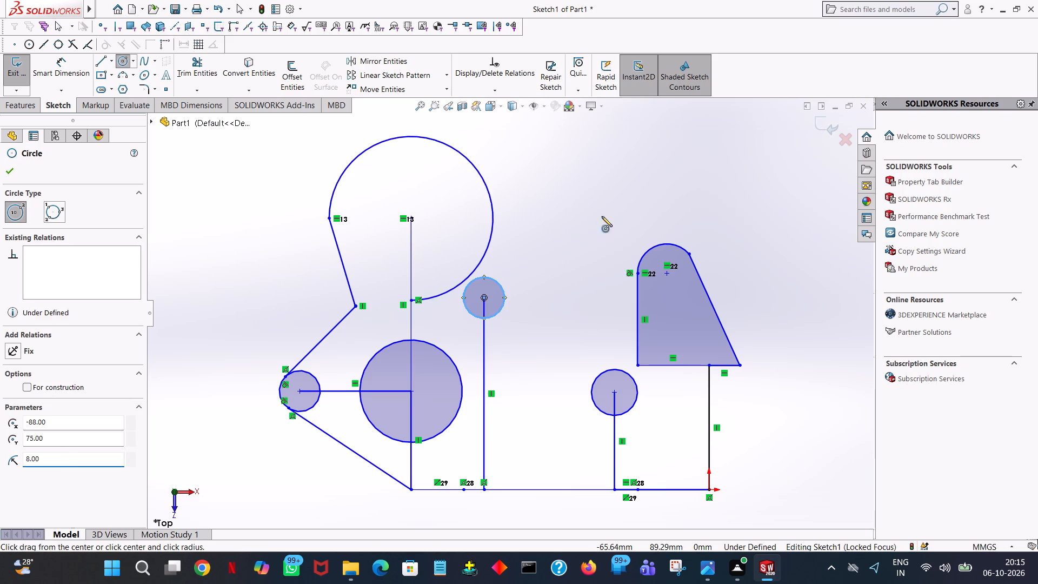
{"action": "left_click", "coordinate": [8, 177]}
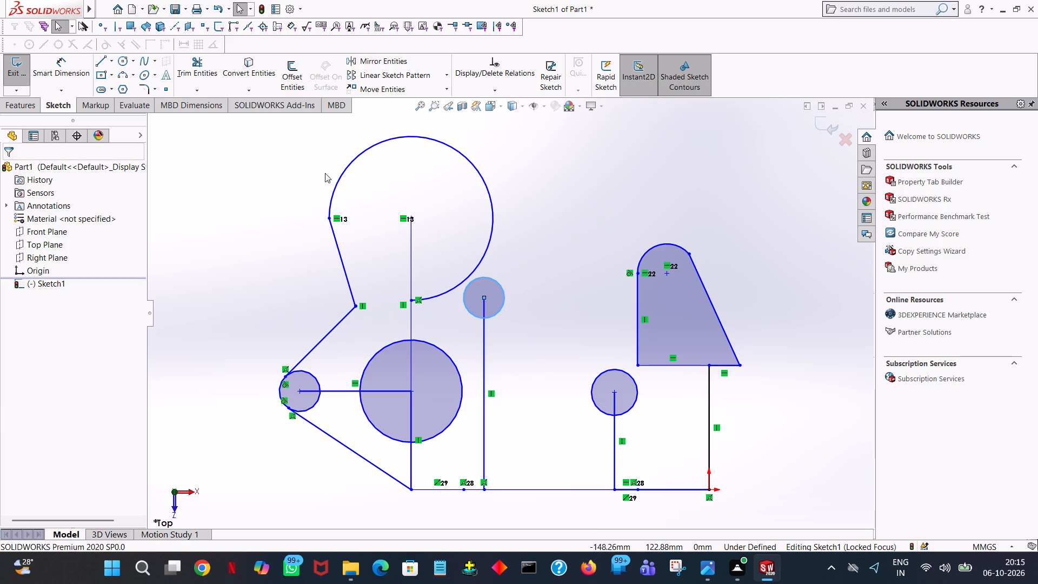
{"action": "left_click", "coordinate": [99, 63]}
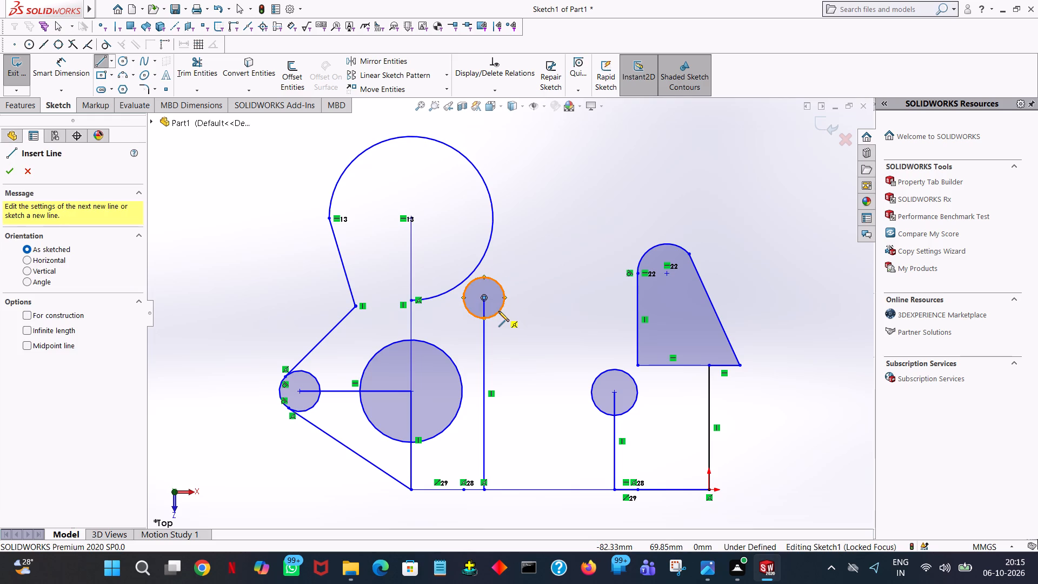
{"action": "left_click", "coordinate": [12, 169]}
Sketch a 16 mm radius circle concentric with the large upper arc.
{"action": "left_click", "coordinate": [122, 59]}
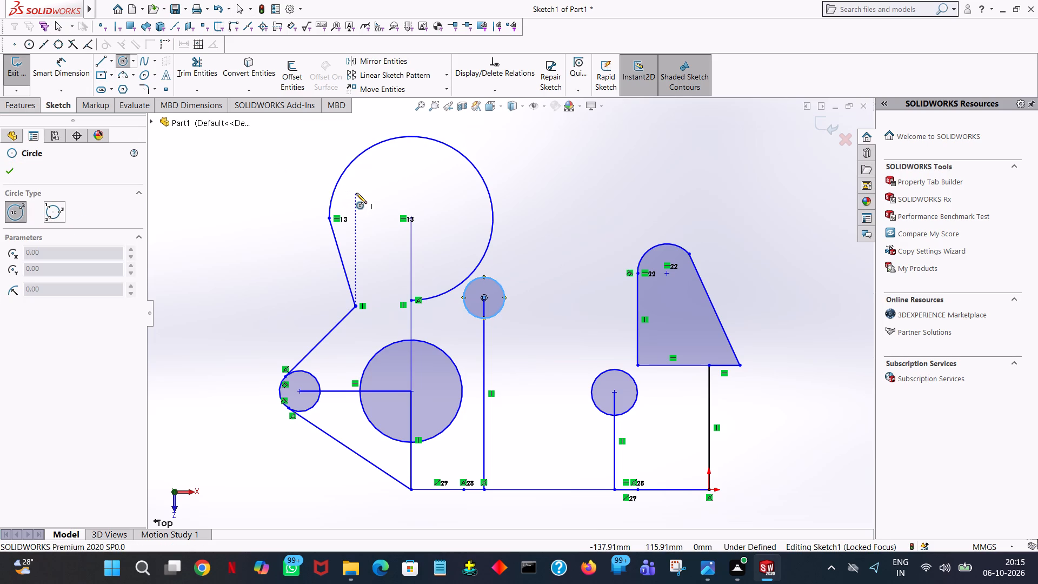
{"action": "left_click", "coordinate": [411, 217]}
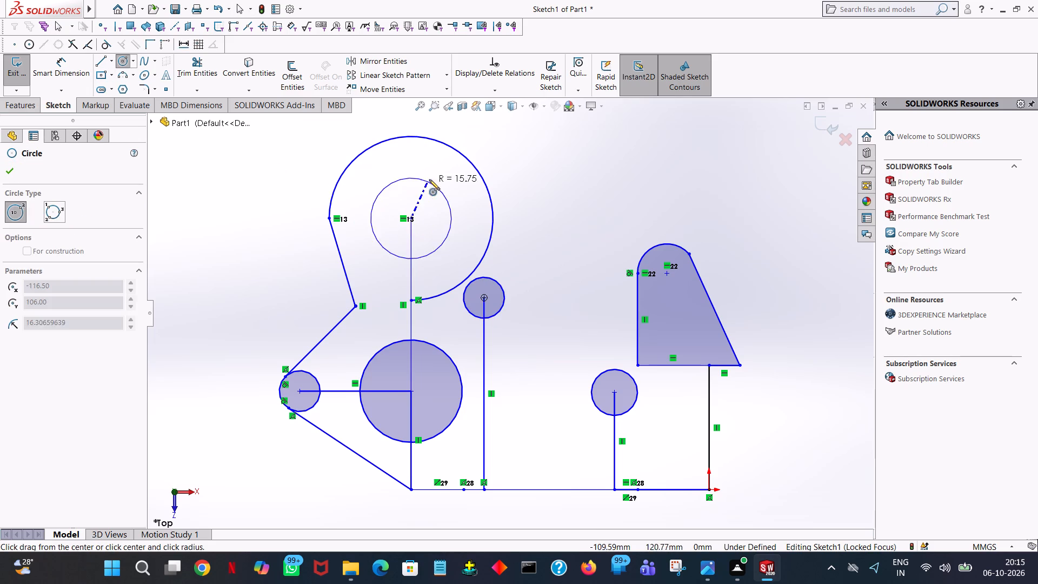
{"action": "left_click", "coordinate": [429, 179]}
{"action": "type", "text": "16"}
{"action": "key", "text": "Return"}
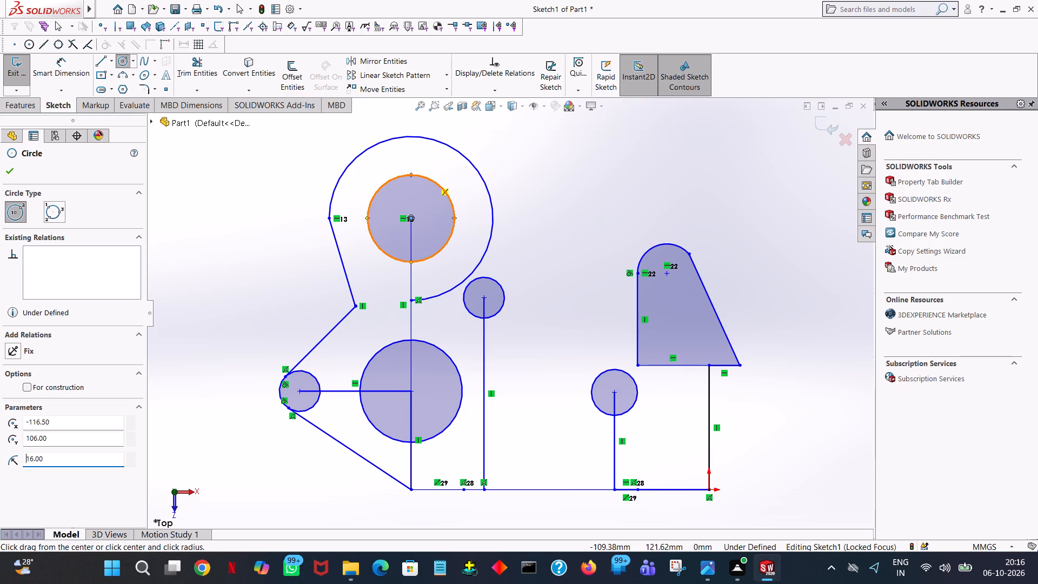
{"action": "left_click", "coordinate": [8, 169]}
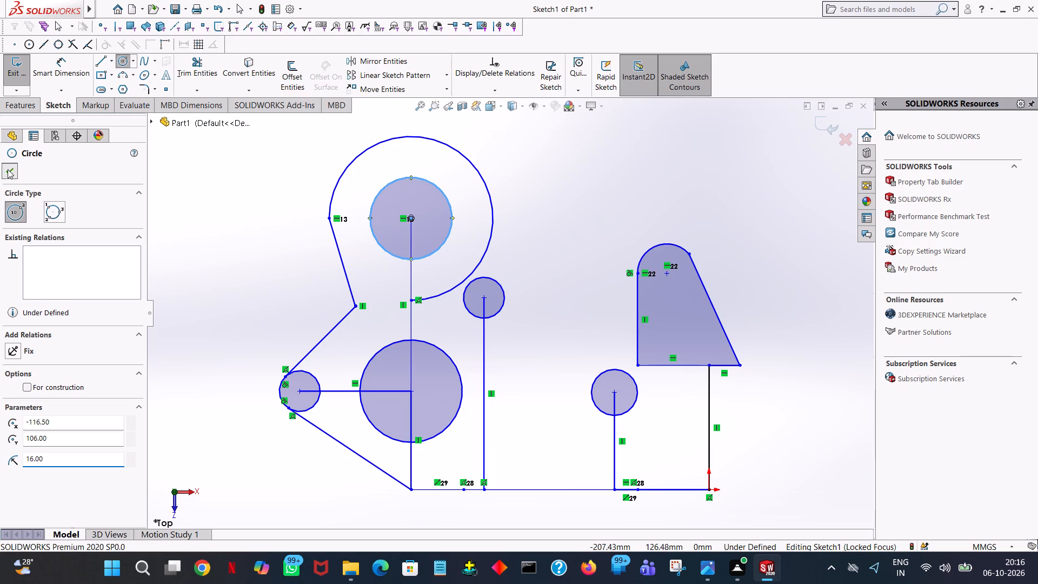
Sketch a line from the rightmost point of the 16 mm radius circle to the leftmost point of the 8 mm radius circle.
{"action": "left_click", "coordinate": [101, 60]}
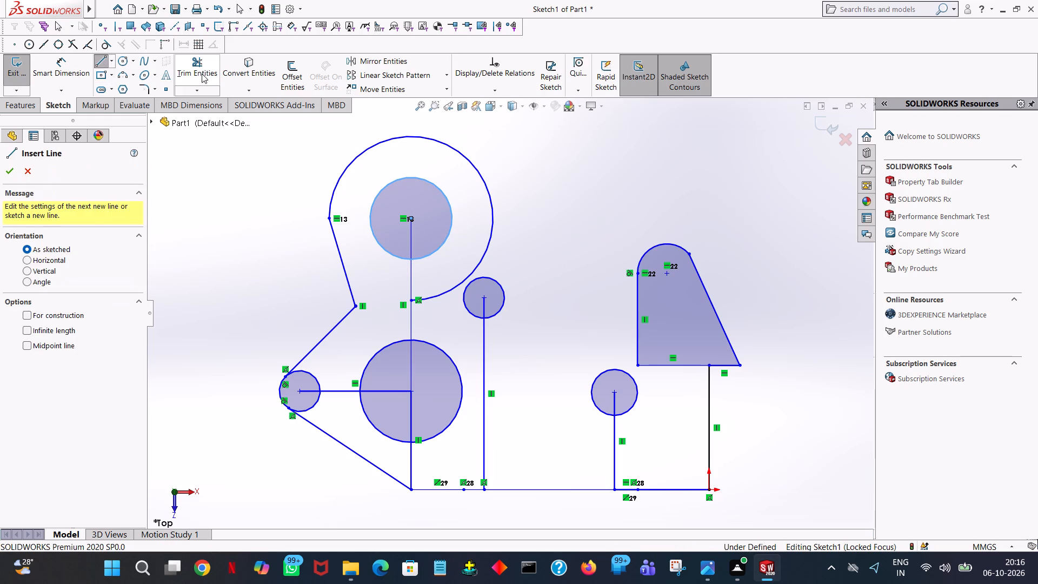
{"action": "left_click", "coordinate": [453, 218]}
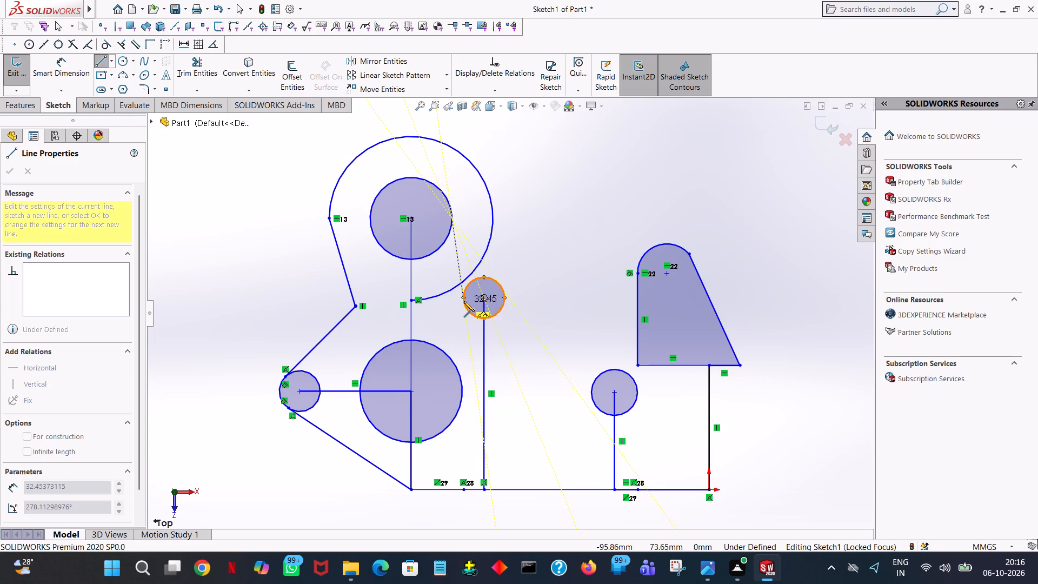
{"action": "left_click", "coordinate": [463, 298]}
{"action": "right_click", "coordinate": [463, 298]}
{"action": "left_click", "coordinate": [475, 304]}
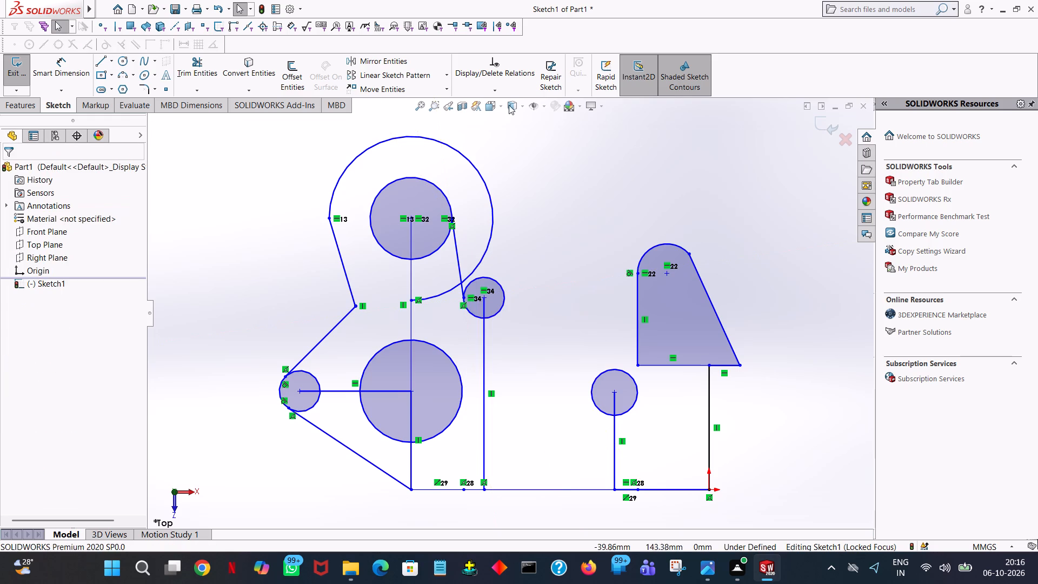
Sketch a sloped line about 63 mm long, tangent to the undersides of the 8 mm and 9 mm radius circles.
{"action": "left_click", "coordinate": [98, 61]}
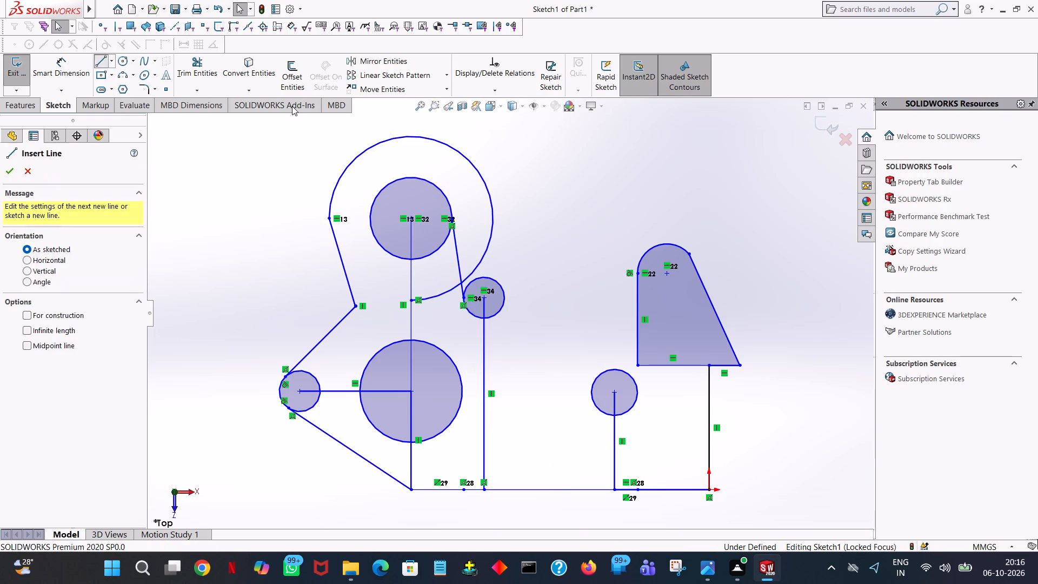
{"action": "left_click", "coordinate": [468, 311]}
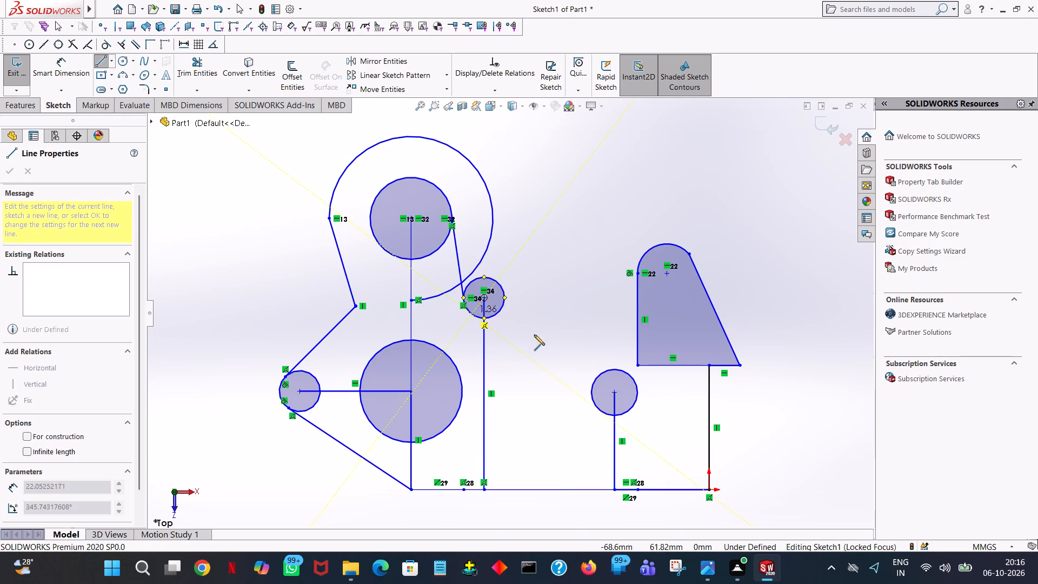
{"action": "left_click", "coordinate": [601, 410]}
{"action": "right_click", "coordinate": [601, 410]}
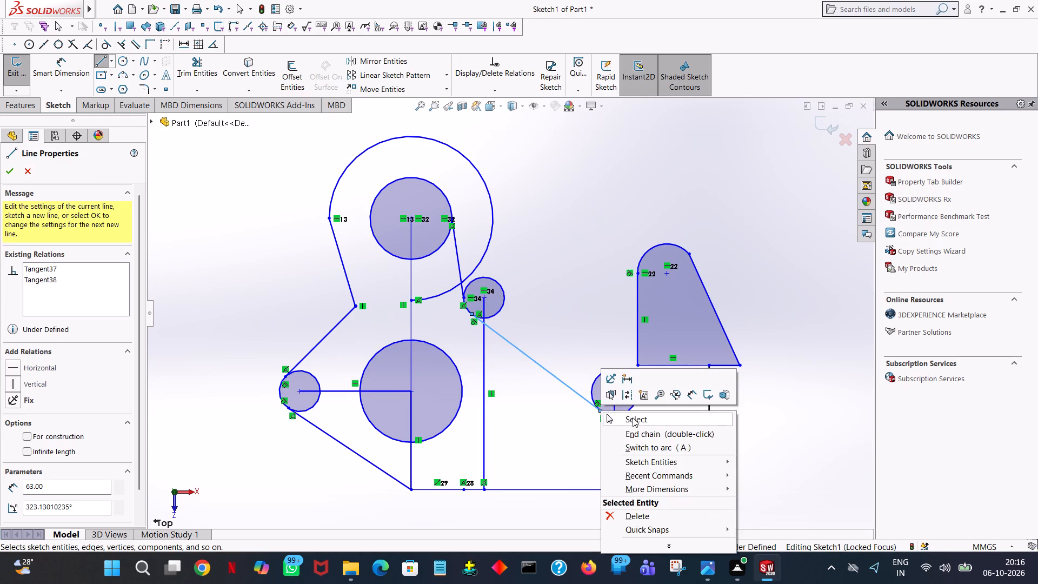
{"action": "left_click", "coordinate": [633, 419]}
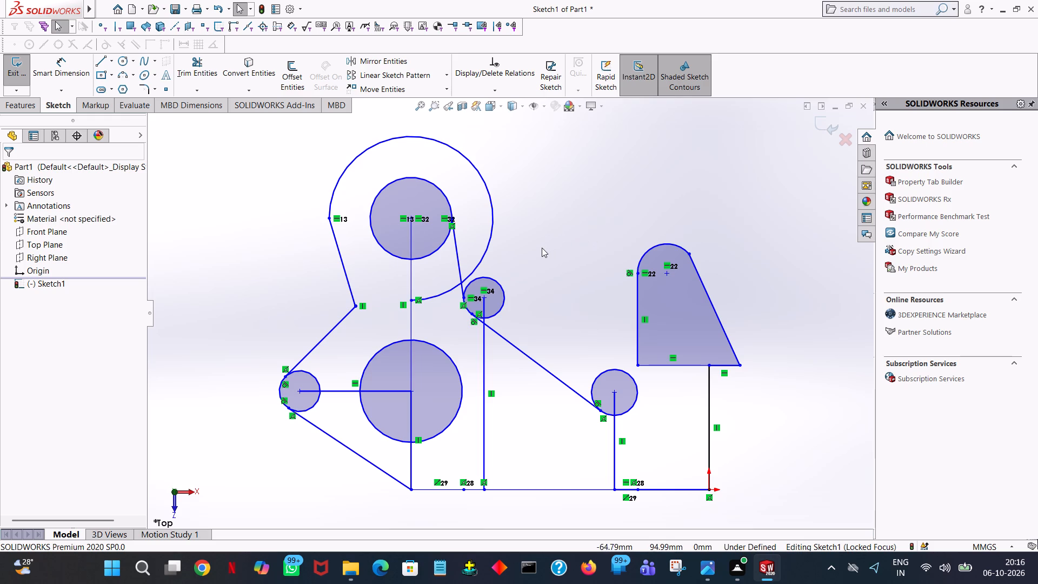
Sketch a vertical line from the rightmost point of the 9 mm radius circle up to the right-hand arm's lower-left corner.
{"action": "left_click", "coordinate": [97, 62]}
{"action": "left_click", "coordinate": [638, 392]}
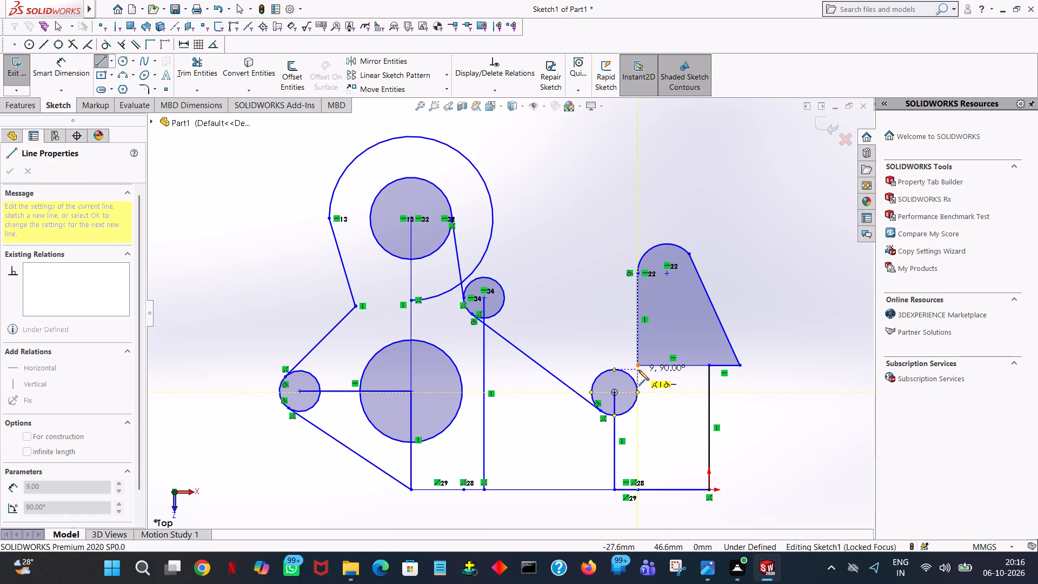
{"action": "left_click", "coordinate": [637, 363]}
{"action": "right_click", "coordinate": [637, 363]}
{"action": "left_click", "coordinate": [660, 371]}
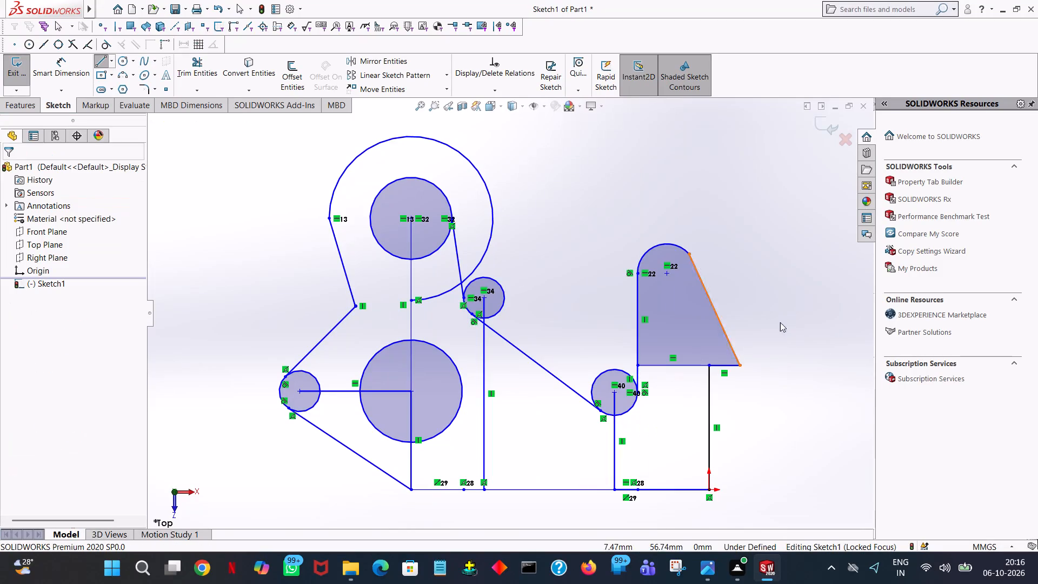
Trim the 8 mm and 9 mm radius circles to the arcs that join the neighbouring tangent lines.
{"action": "left_click", "coordinate": [197, 78]}
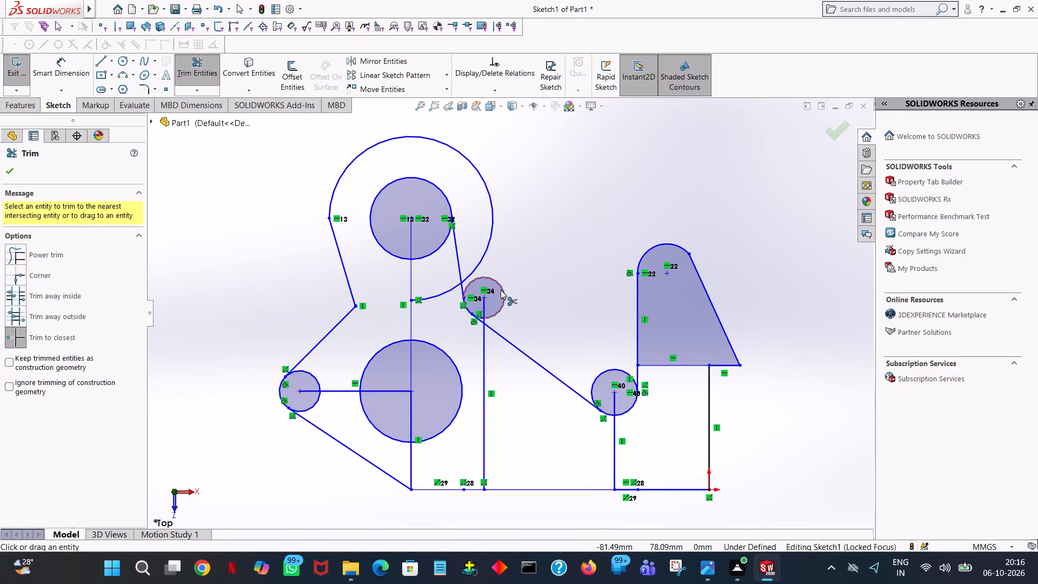
{"action": "left_click", "coordinate": [501, 290]}
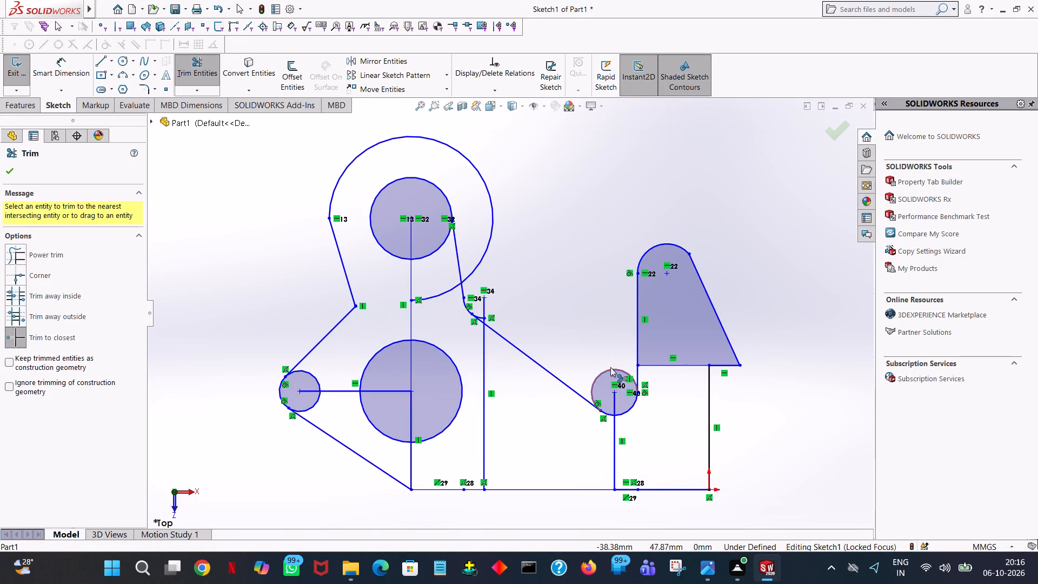
{"action": "left_click", "coordinate": [610, 367]}
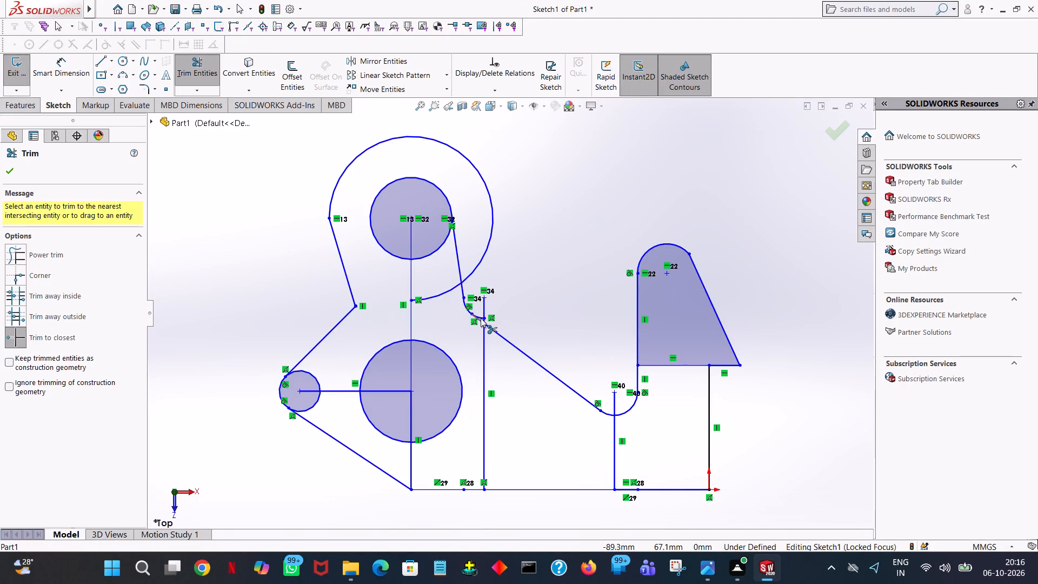
{"action": "left_click", "coordinate": [481, 317]}
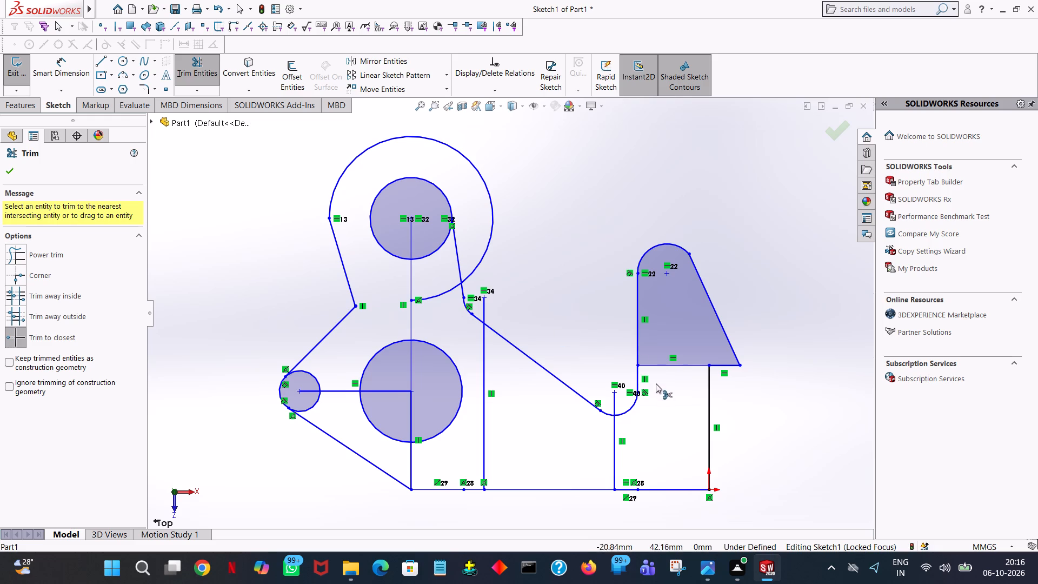
Trim away the vertical helper lines below the two trimmed arcs, between the two large circles and inside the upper 16 mm radius circle.
{"action": "left_click", "coordinate": [614, 403]}
{"action": "left_click", "coordinate": [611, 429]}
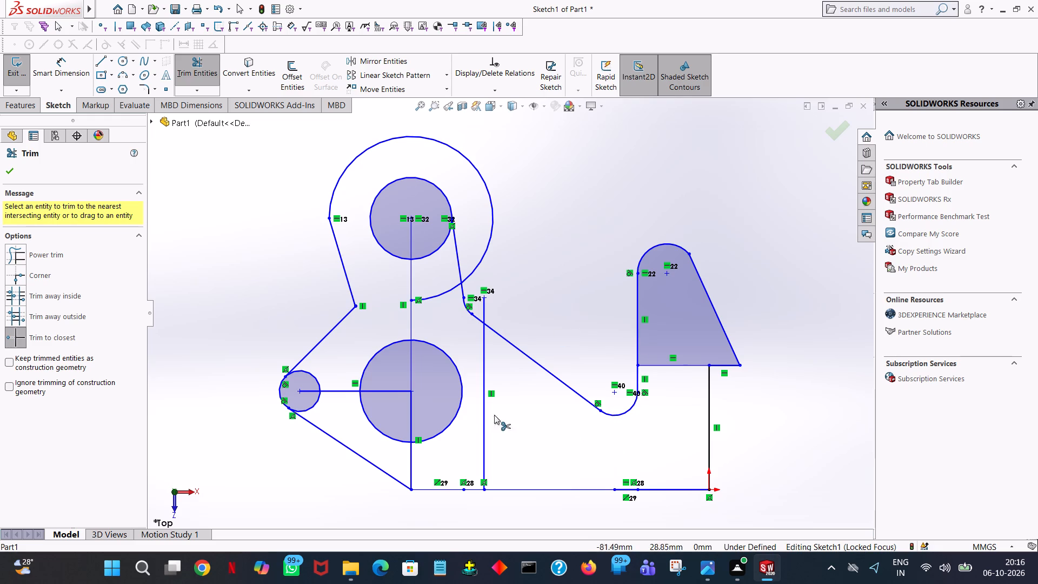
{"action": "left_click", "coordinate": [483, 411]}
{"action": "left_click", "coordinate": [483, 301]}
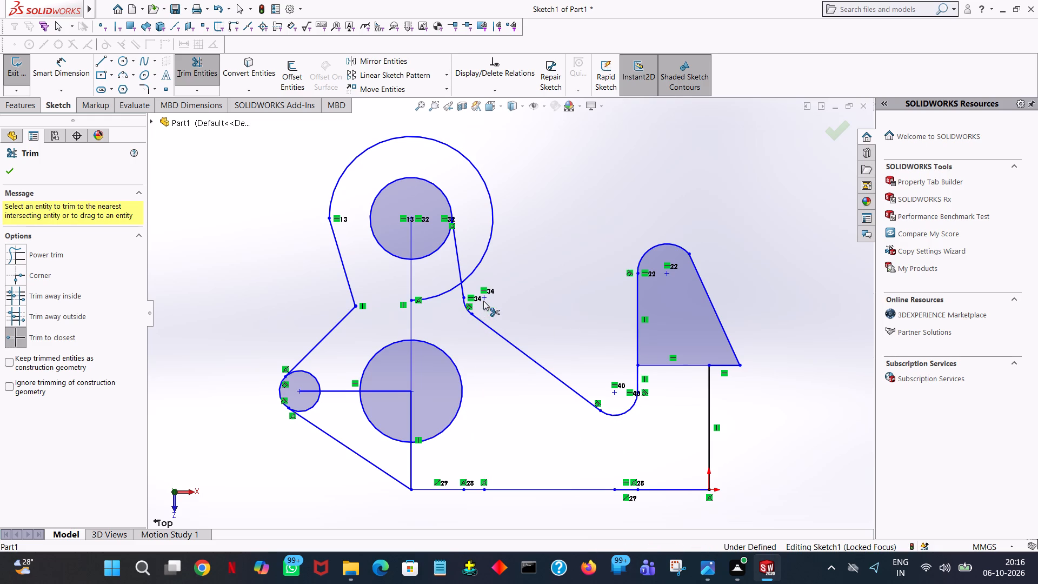
{"action": "left_click", "coordinate": [411, 329]}
{"action": "left_click", "coordinate": [410, 382]}
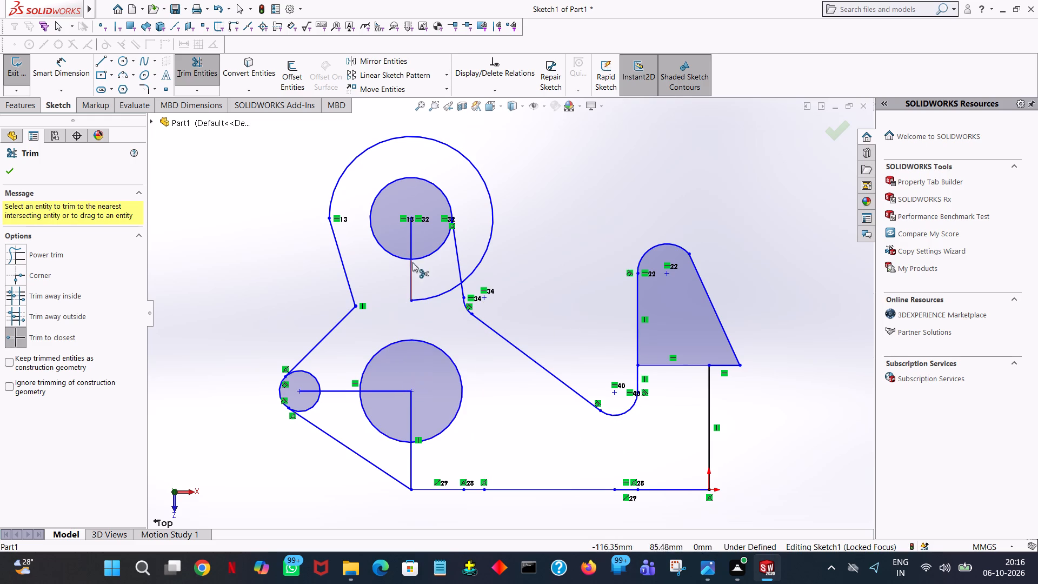
{"action": "left_click", "coordinate": [412, 242]}
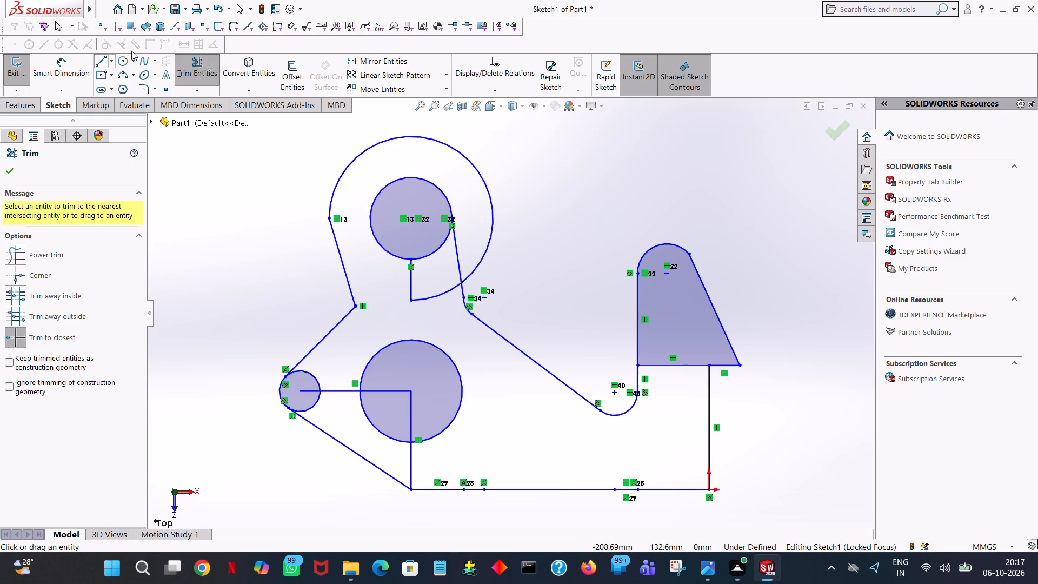
Sketch a 16 mm horizontal line leftward from the upper circle's centre, continued by a vertical line about 28 mm up to the outer arc.
{"action": "left_click", "coordinate": [99, 59]}
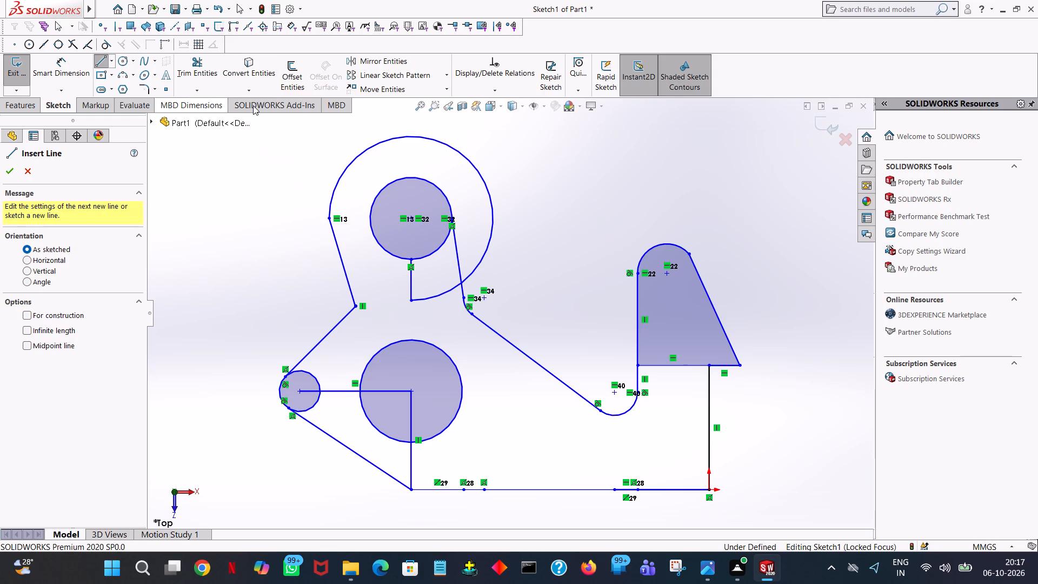
{"action": "left_click", "coordinate": [11, 171]}
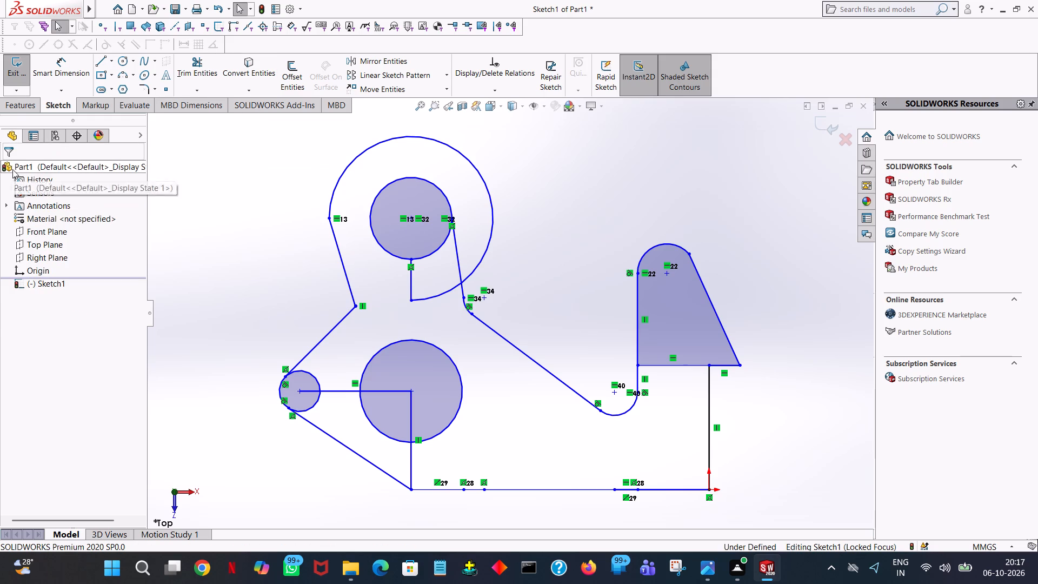
{"action": "left_click", "coordinate": [104, 62]}
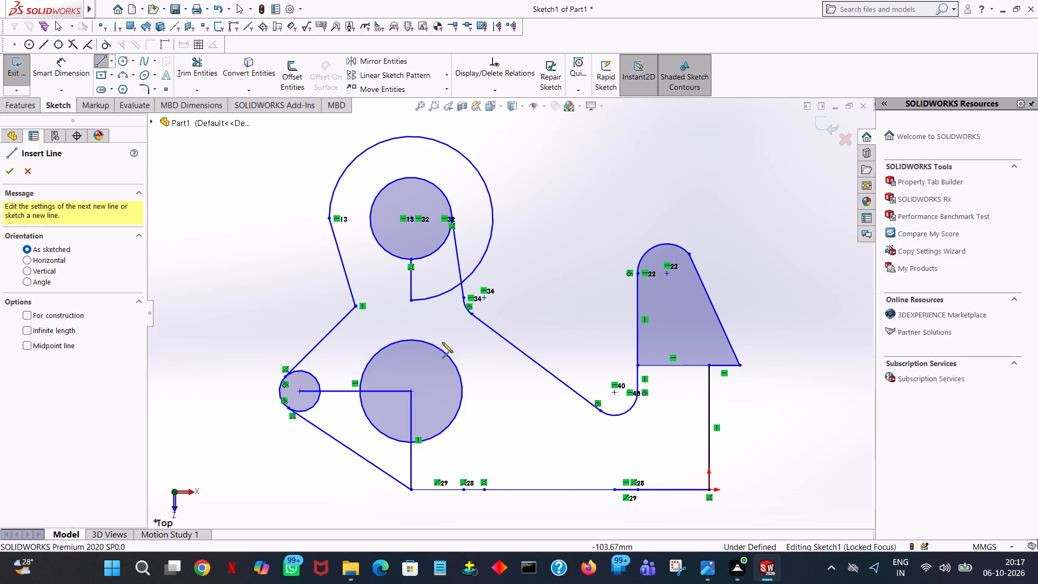
{"action": "left_click", "coordinate": [411, 220]}
{"action": "left_click", "coordinate": [353, 220]}
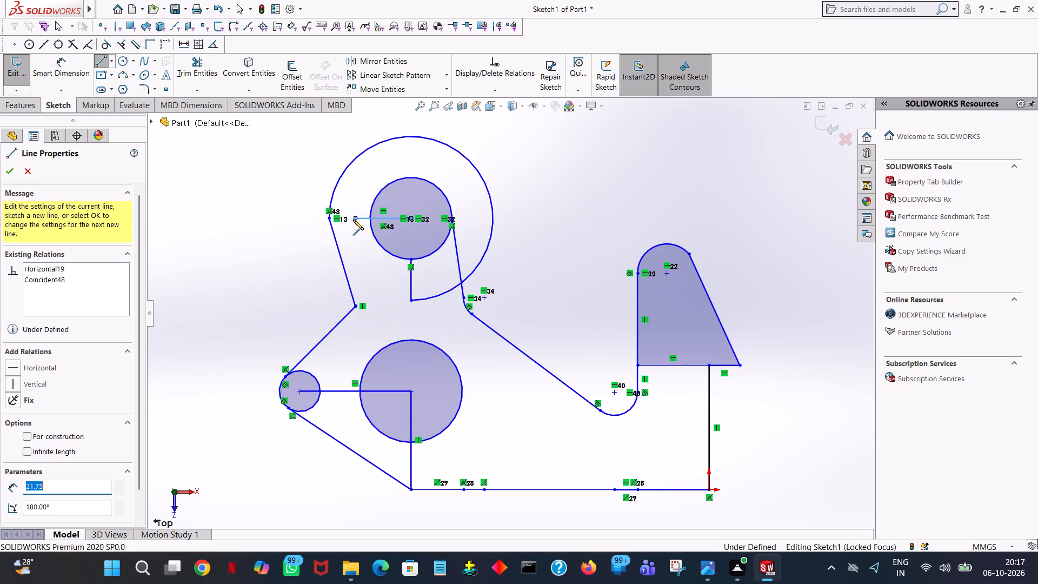
{"action": "type", "text": "16"}
{"action": "key", "text": "Return"}
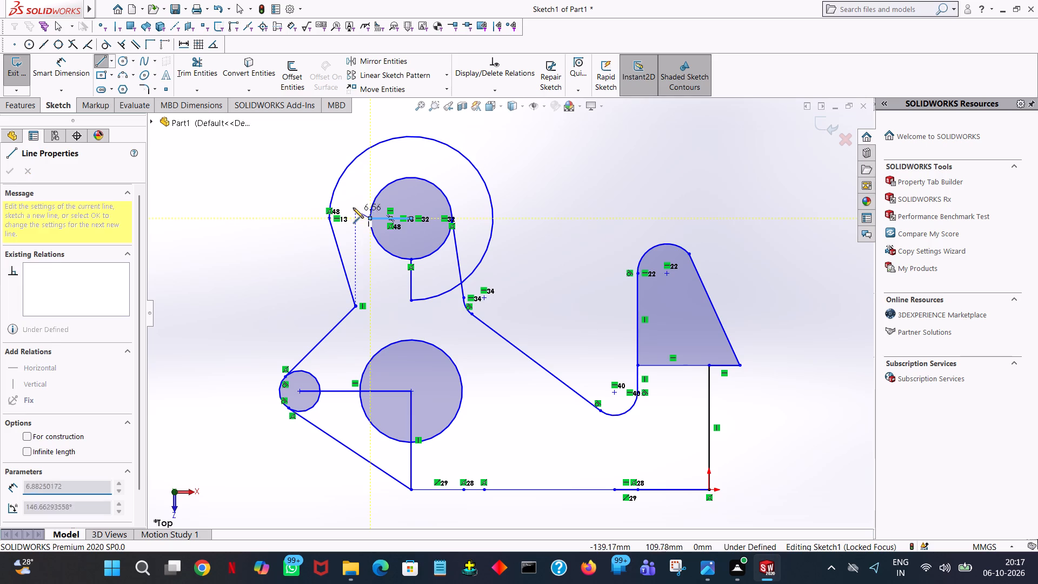
{"action": "left_click", "coordinate": [372, 146]}
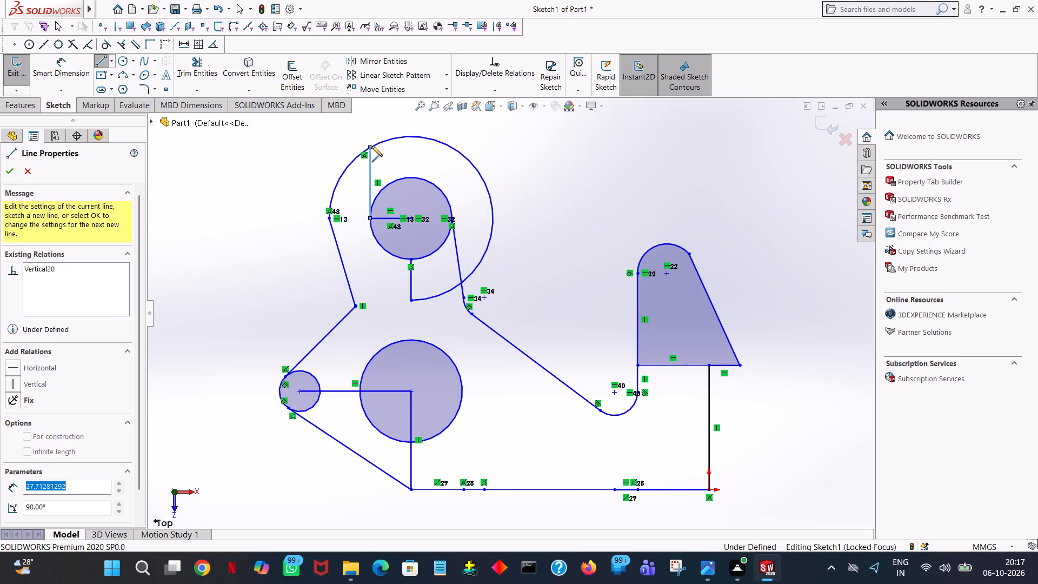
{"action": "right_click", "coordinate": [372, 146]}
{"action": "left_click", "coordinate": [405, 157]}
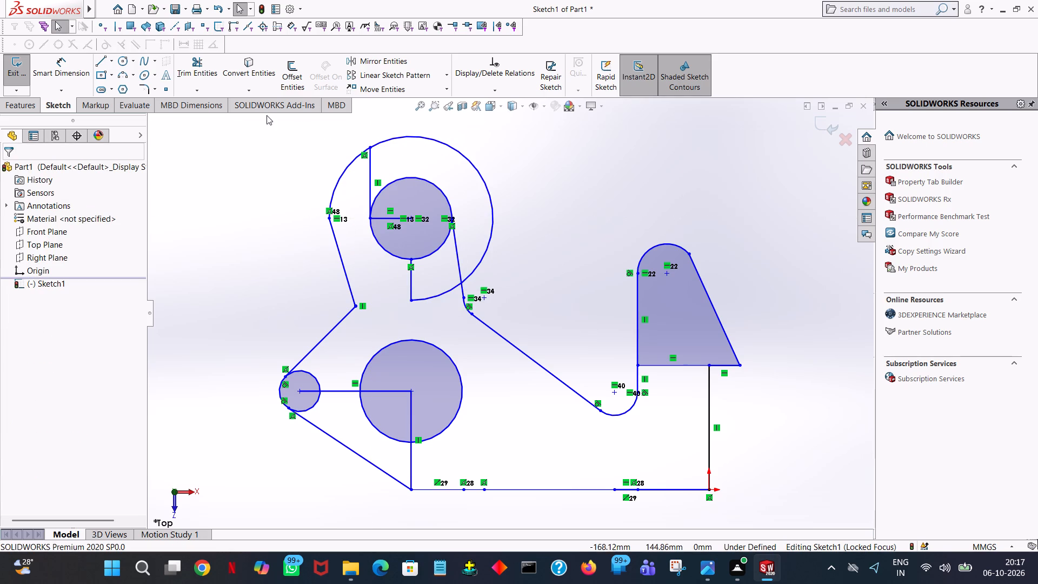
Sketch a 16 mm vertical line from the top of the 16 mm radius circle to the top of the large outer arc.
{"action": "left_click", "coordinate": [102, 61]}
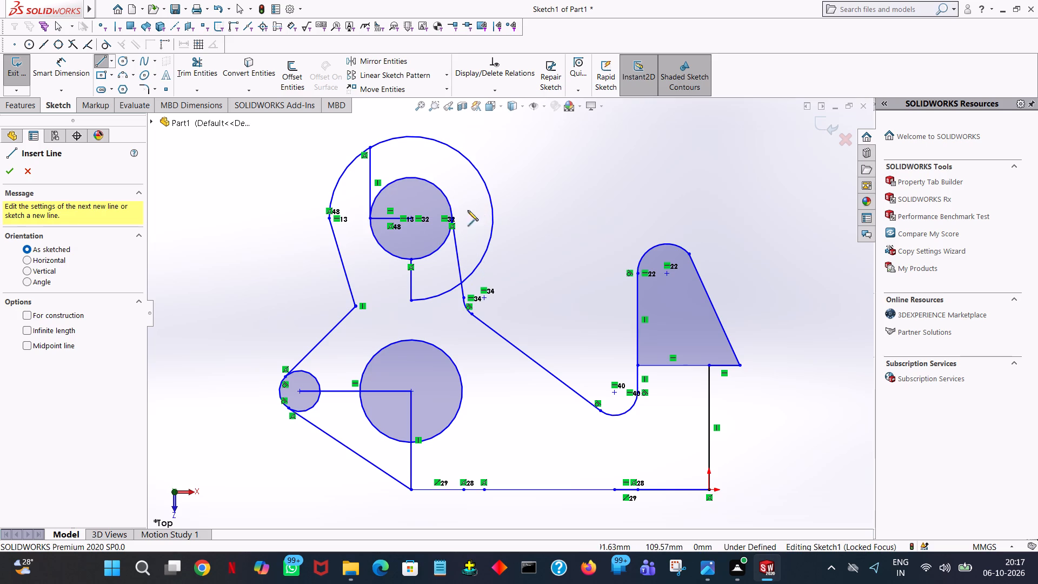
{"action": "left_click", "coordinate": [407, 176]}
{"action": "right_click", "coordinate": [411, 176]}
{"action": "left_click", "coordinate": [425, 180]}
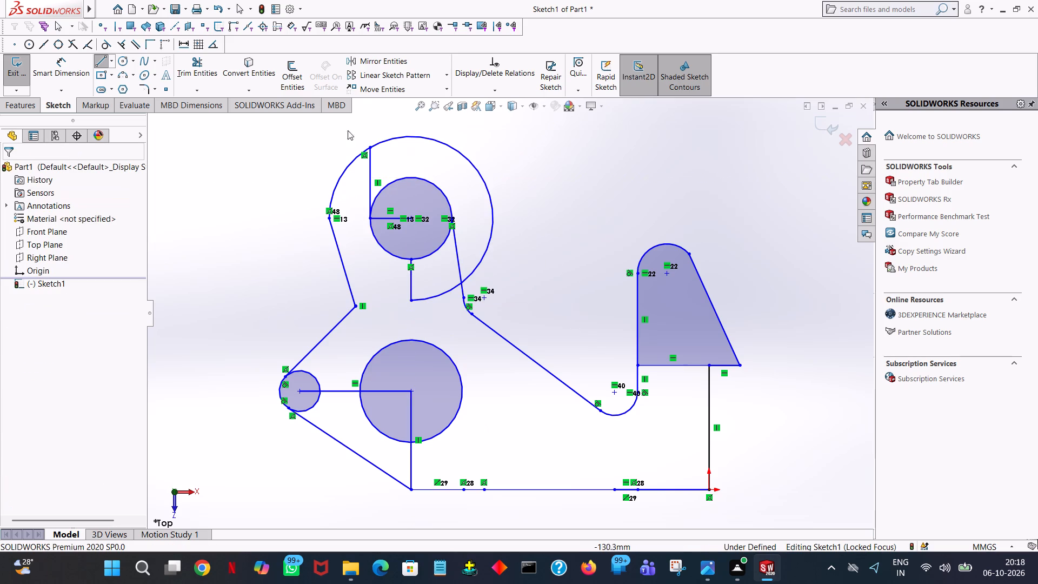
{"action": "left_click", "coordinate": [101, 60]}
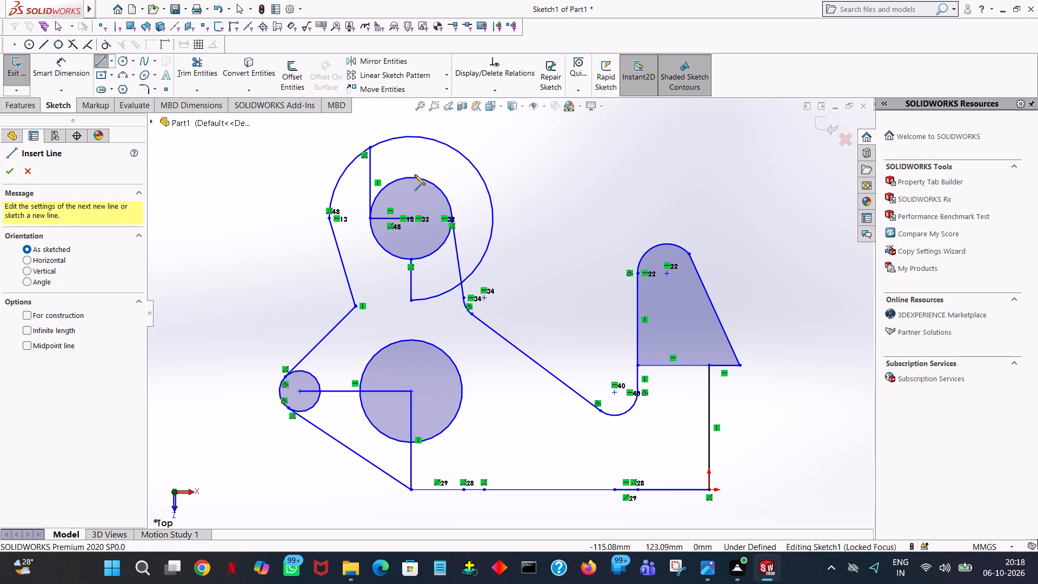
{"action": "left_click", "coordinate": [410, 177]}
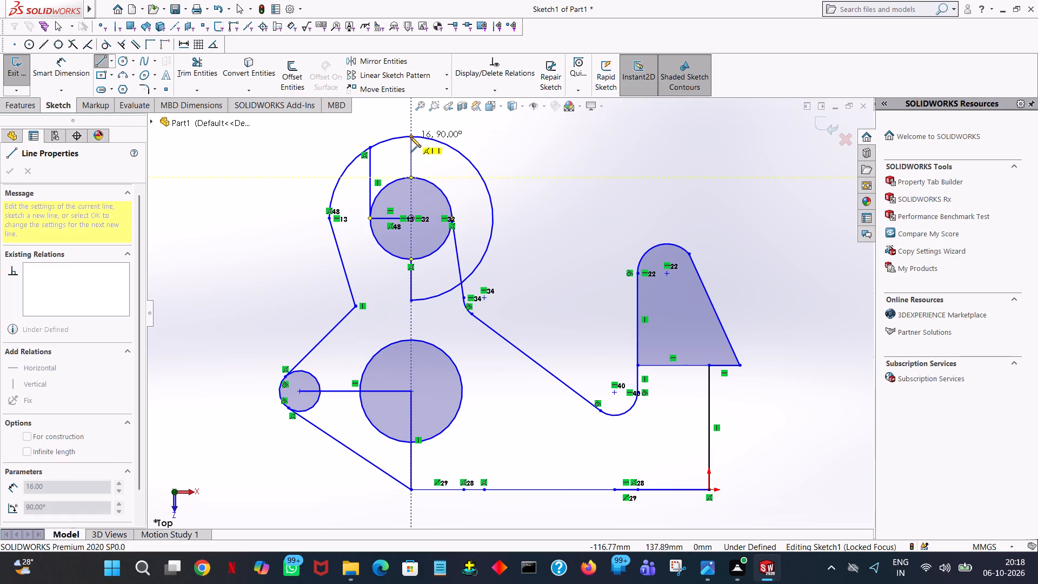
{"action": "left_click", "coordinate": [410, 136]}
{"action": "right_click", "coordinate": [410, 136]}
{"action": "left_click", "coordinate": [434, 143]}
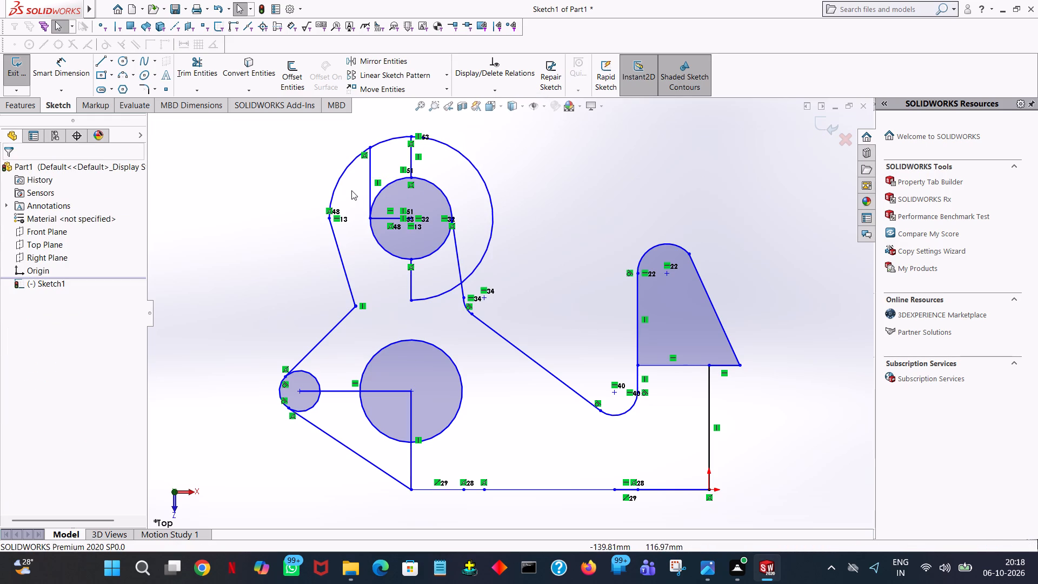
Trim the upper hook: remove the inner circle's upper-left quarter, the 16 mm horizontal line, the lower vertical stub and the outer arc's right side.
{"action": "left_click", "coordinate": [198, 79]}
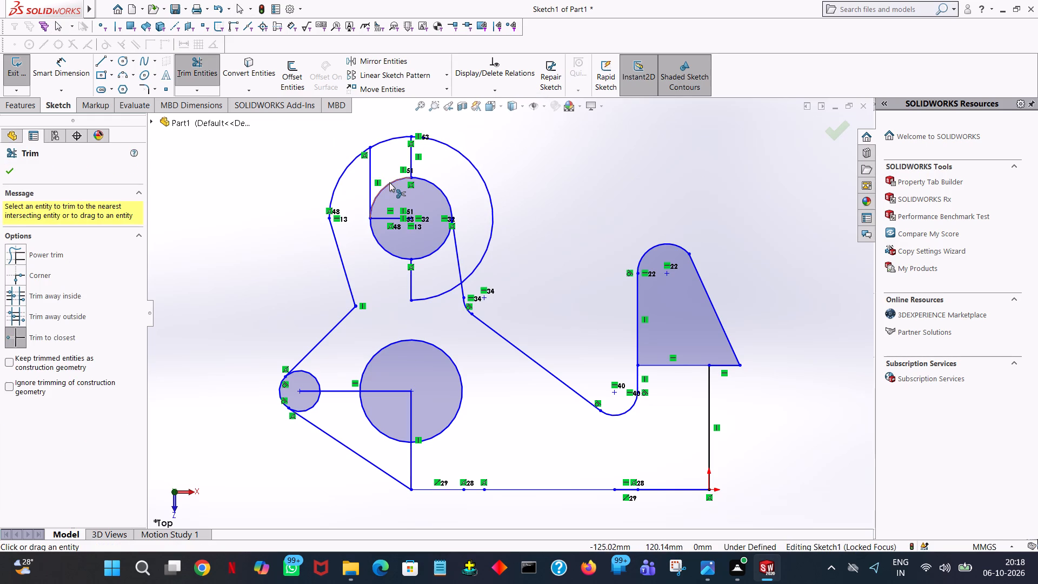
{"action": "left_click", "coordinate": [390, 183]}
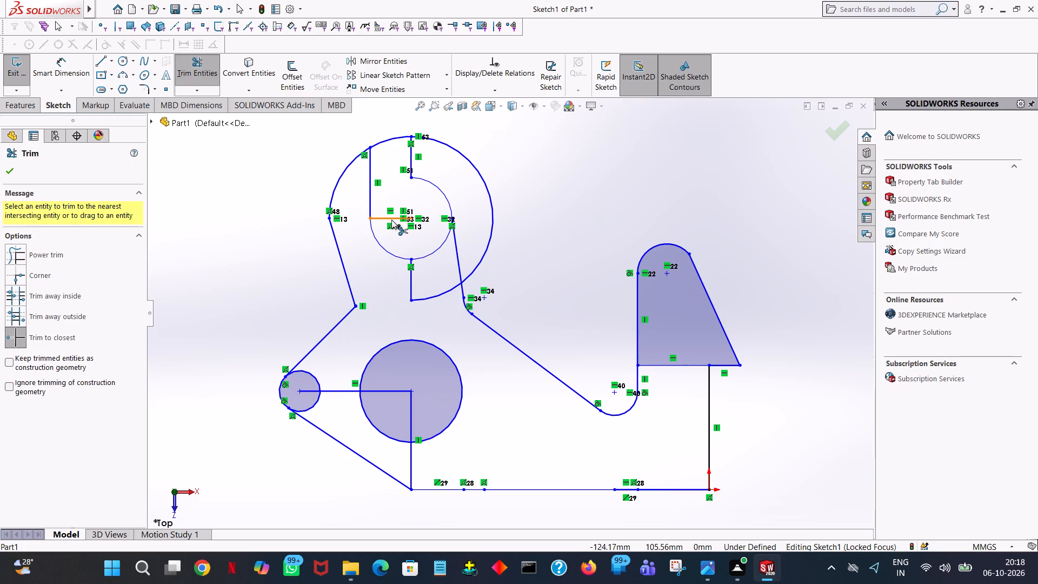
{"action": "left_click", "coordinate": [391, 217]}
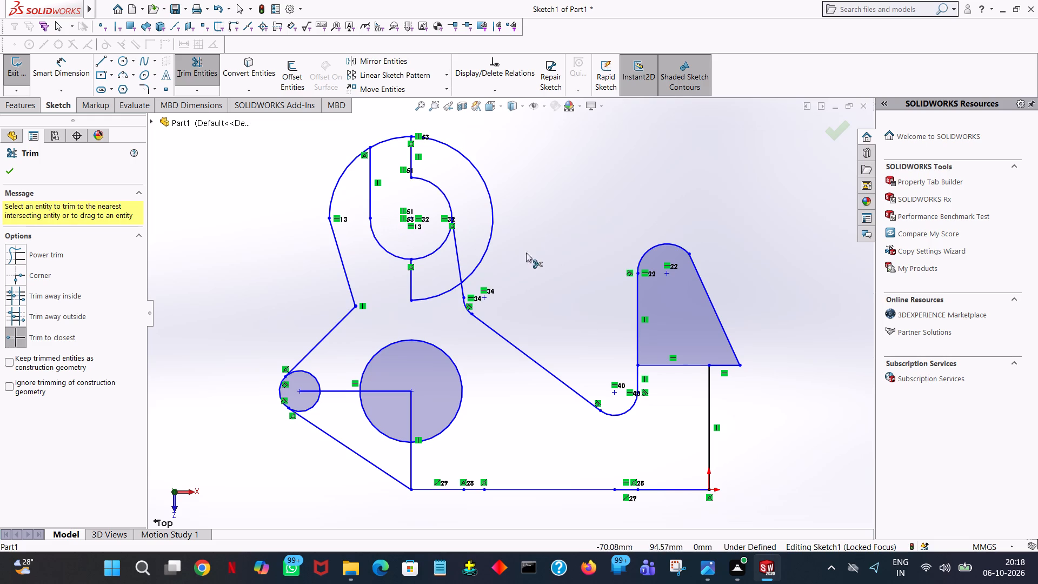
{"action": "left_click", "coordinate": [437, 296]}
{"action": "left_click", "coordinate": [410, 281]}
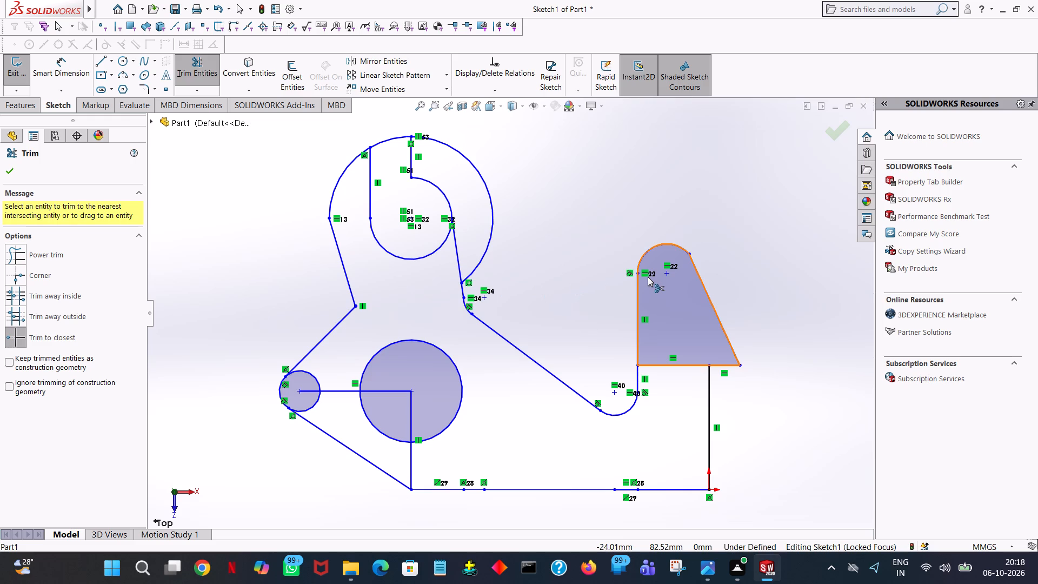
{"action": "left_click", "coordinate": [495, 220]}
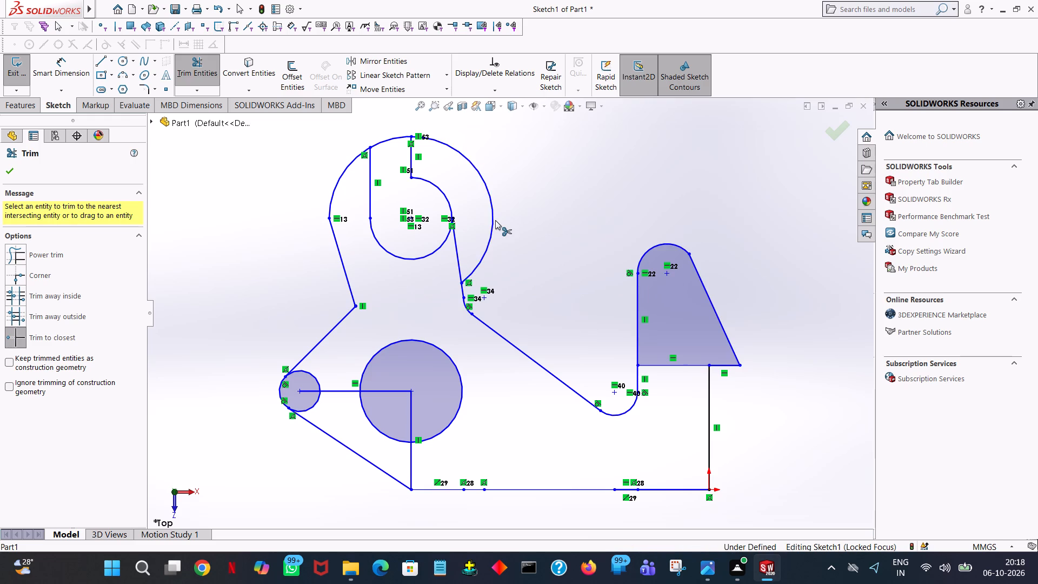
Trim away the horizontal and vertical helper lines that meet at the large lower circle's centre.
{"action": "left_click", "coordinate": [348, 391]}
{"action": "left_click", "coordinate": [301, 391]}
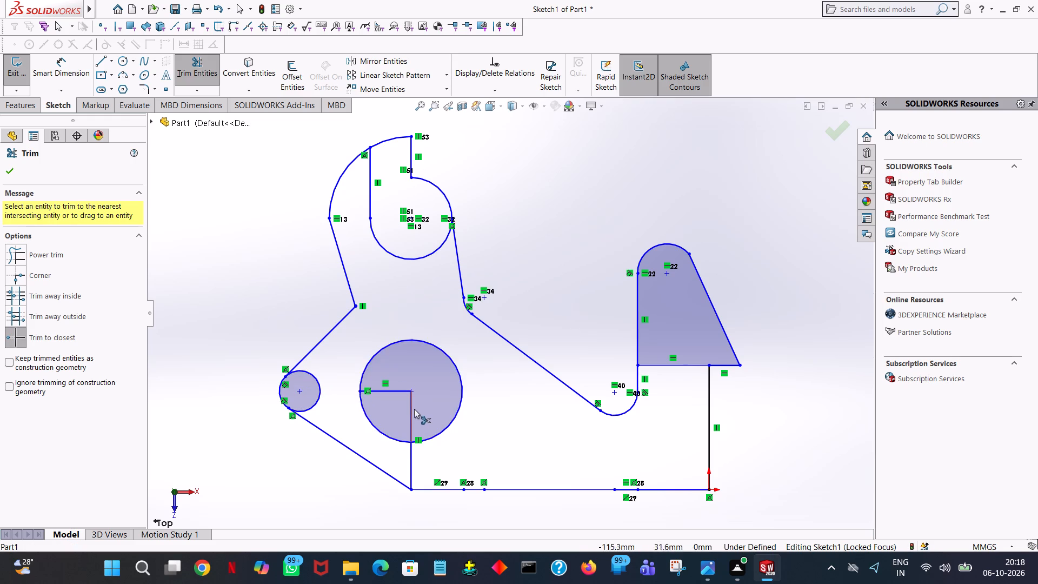
{"action": "left_click", "coordinate": [414, 409]}
{"action": "left_click", "coordinate": [398, 393]}
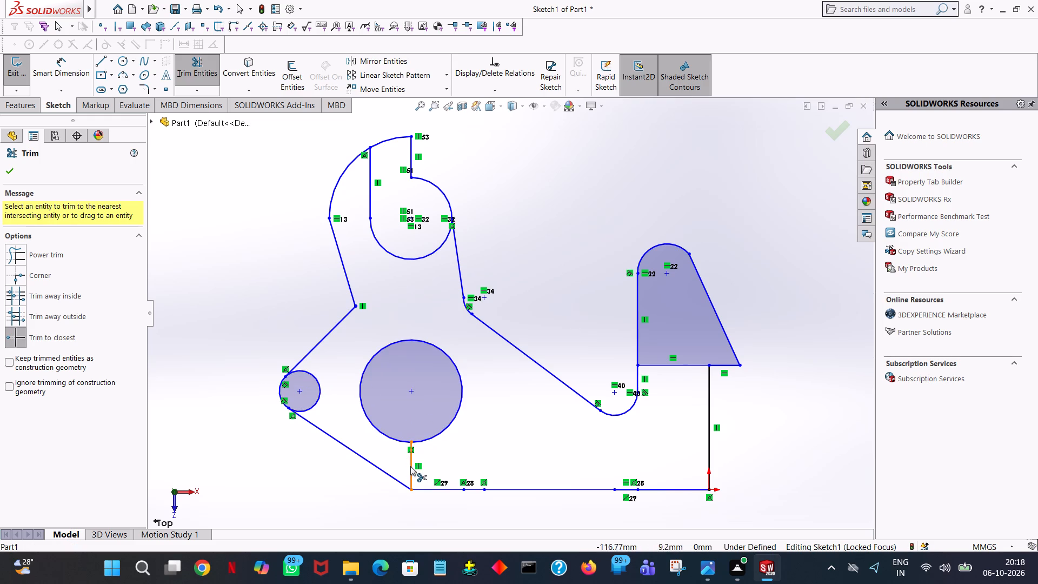
{"action": "left_click", "coordinate": [410, 467]}
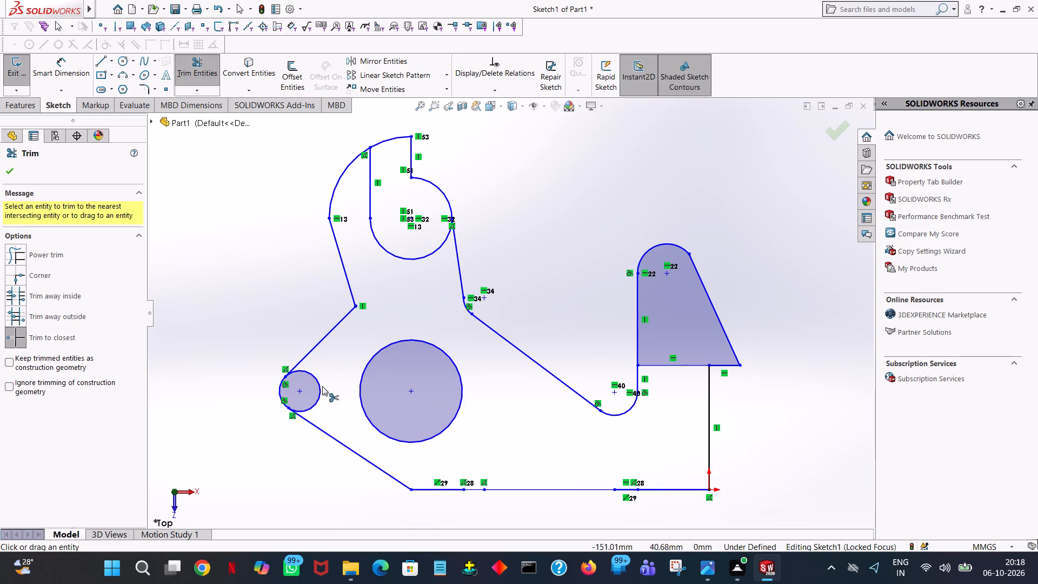
Trim the small left-hand circle to its outer arc between the tangent lines, and remove the large lower circle.
{"action": "left_click", "coordinate": [322, 386]}
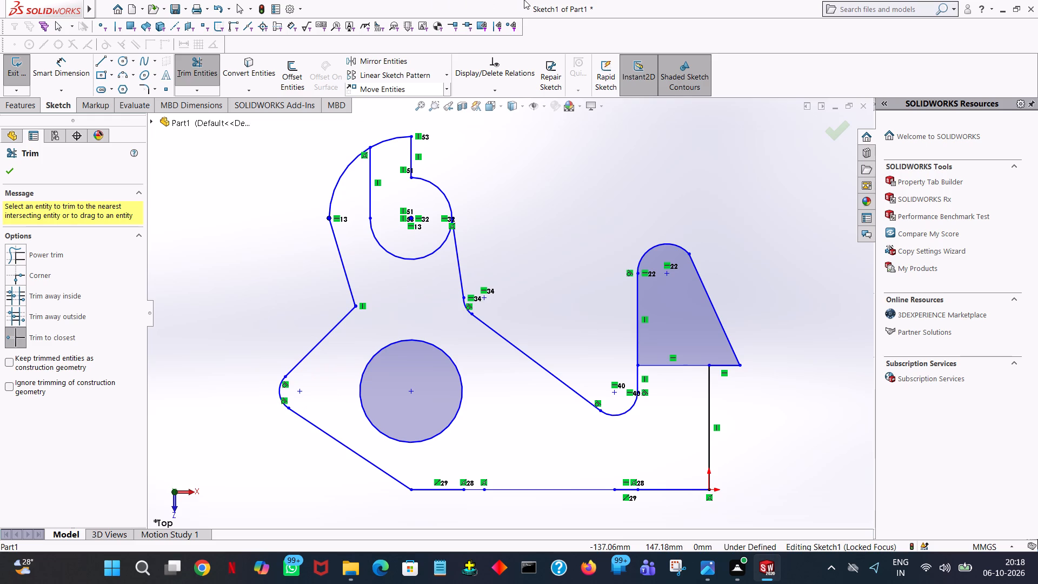
{"action": "left_click", "coordinate": [422, 343]}
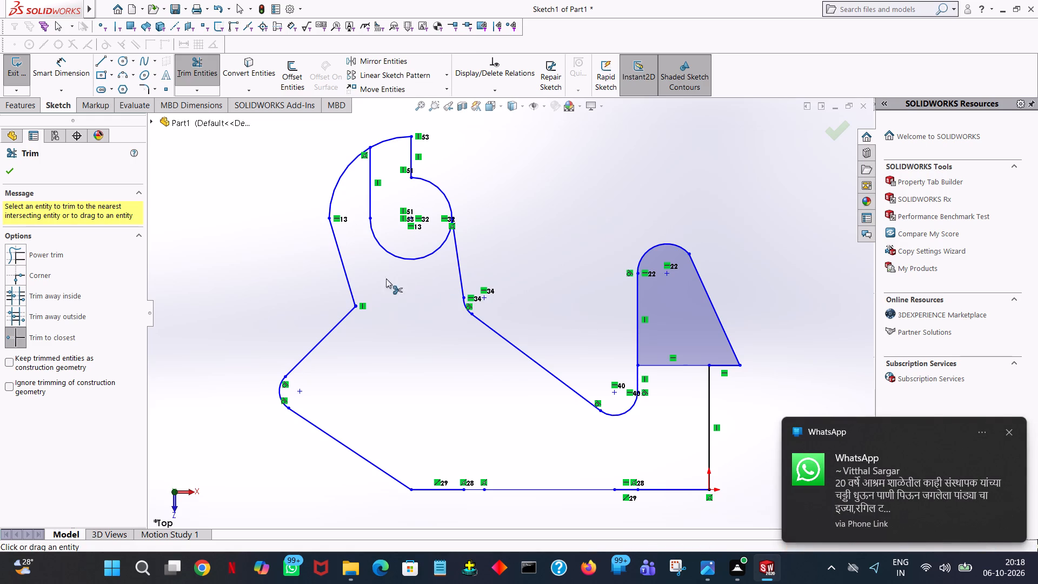
Trim away the horizontal line separating the right-hand arm from the profile body, keeping the short ledge at its right end.
{"action": "left_click", "coordinate": [683, 369]}
{"action": "left_click", "coordinate": [682, 365]}
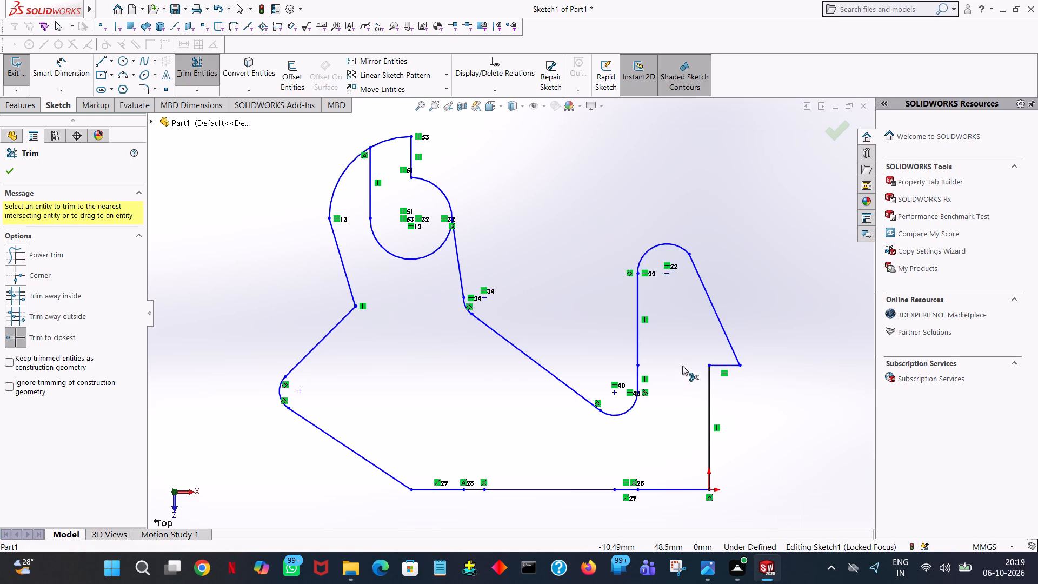
{"action": "left_click", "coordinate": [764, 263]}
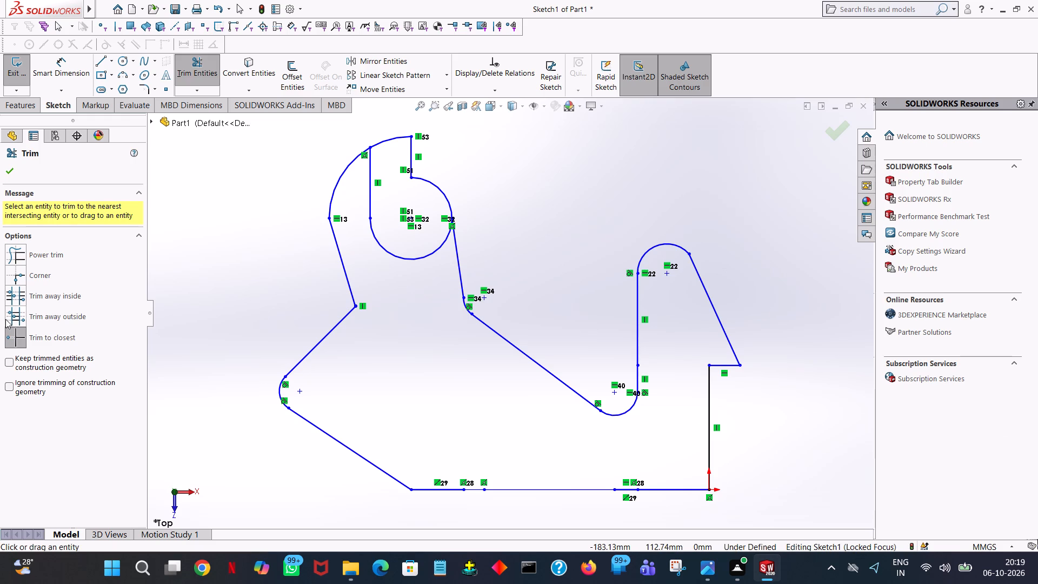
Finish trimming and dimension the radius of the upper hook's inner arc.
{"action": "left_click", "coordinate": [9, 168]}
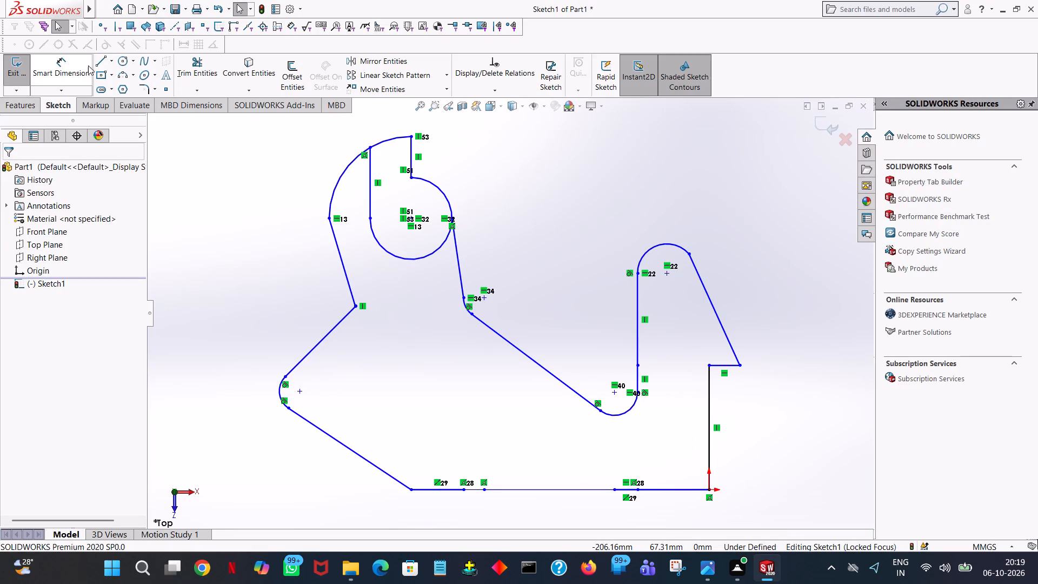
{"action": "left_click", "coordinate": [71, 65]}
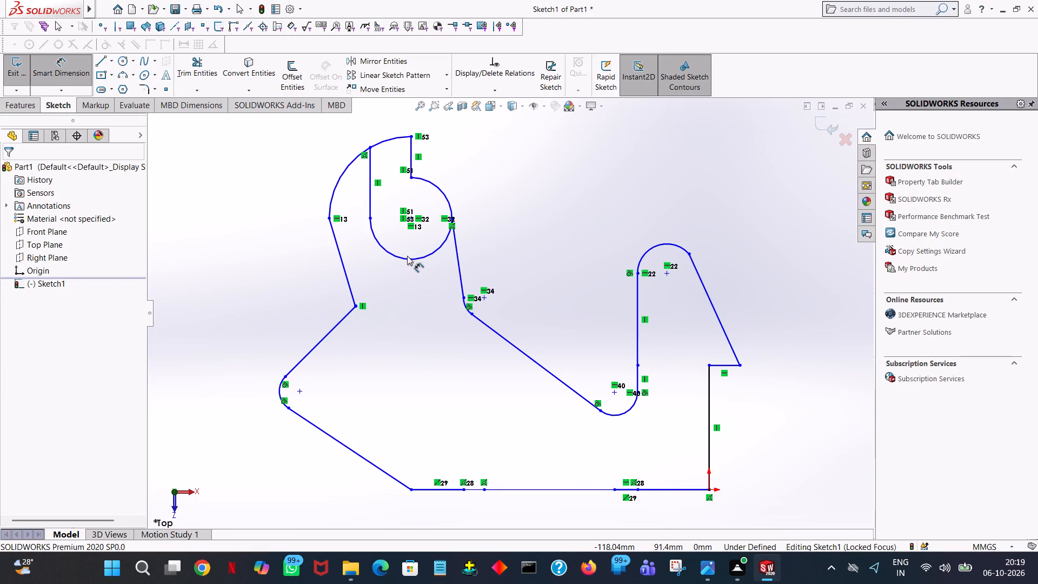
{"action": "left_click", "coordinate": [437, 184]}
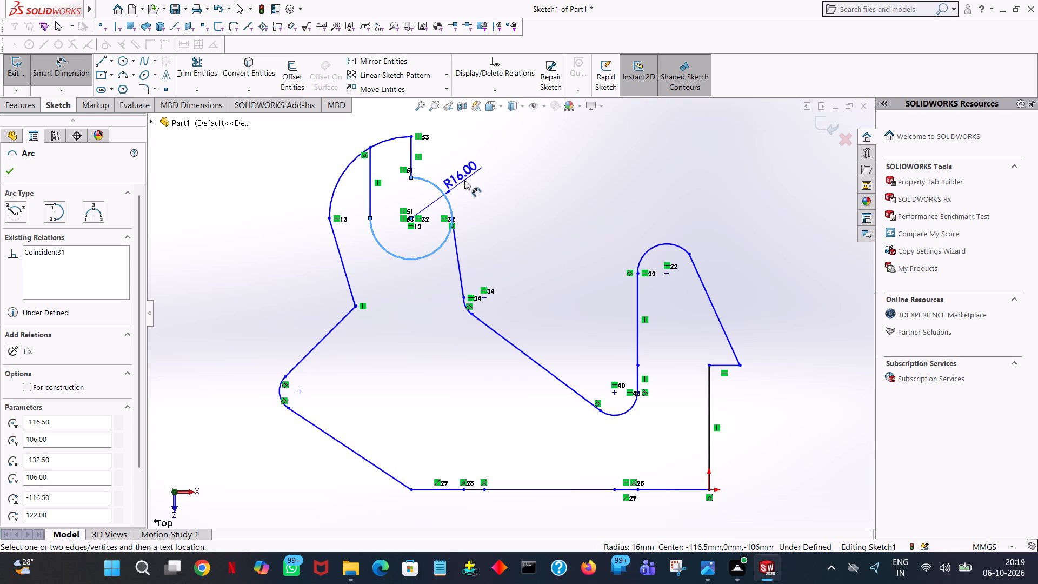
{"action": "left_click", "coordinate": [464, 180]}
{"action": "left_click", "coordinate": [420, 167]}
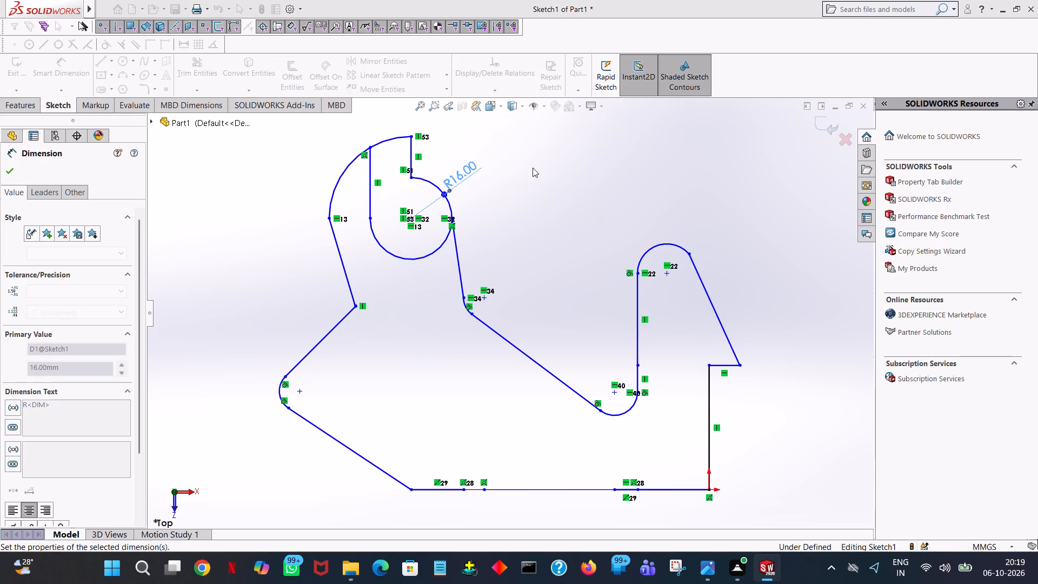
{"action": "left_click", "coordinate": [540, 168]}
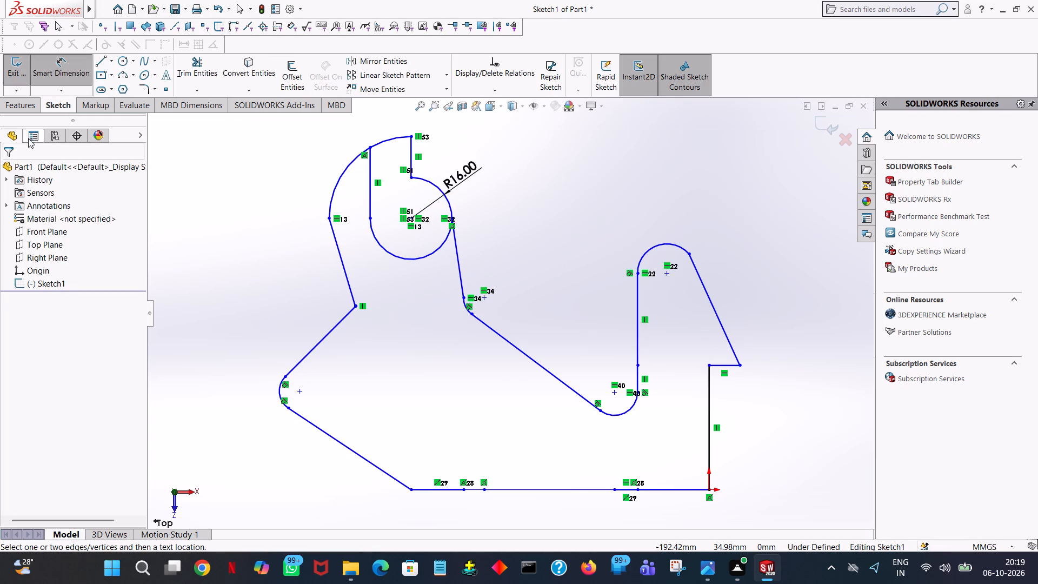
Trim away all the overlapping horizontal line segments along the profile's bottom edge, between the lower-left slanted line and the origin.
{"action": "left_click", "coordinate": [191, 61]}
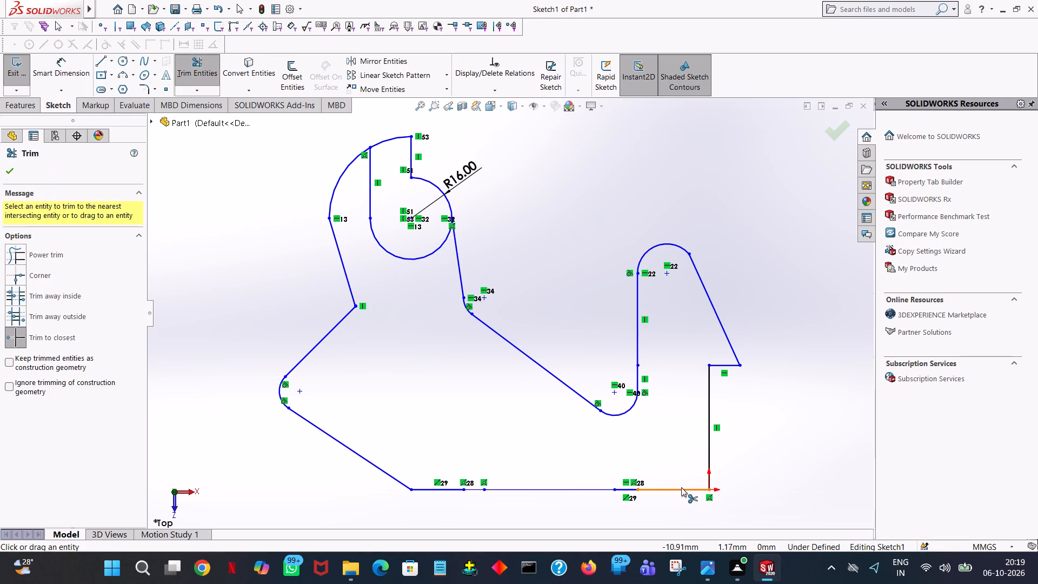
{"action": "left_click", "coordinate": [670, 489]}
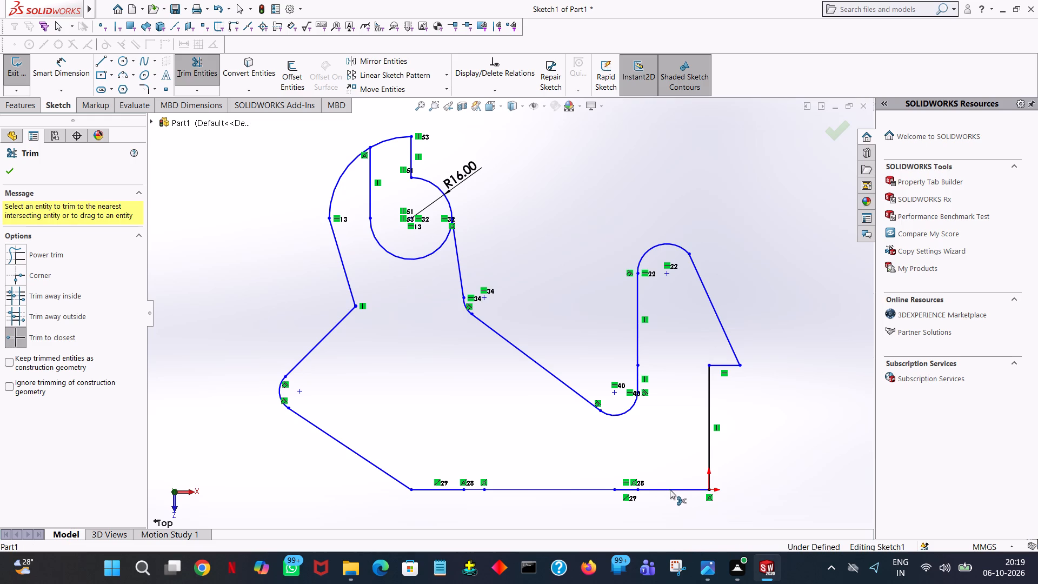
{"action": "left_click", "coordinate": [663, 492]}
{"action": "triple_click", "coordinate": [662, 489]}
{"action": "left_click", "coordinate": [662, 489]}
{"action": "left_click", "coordinate": [628, 490]}
{"action": "left_click", "coordinate": [599, 490]}
{"action": "left_click", "coordinate": [584, 489]}
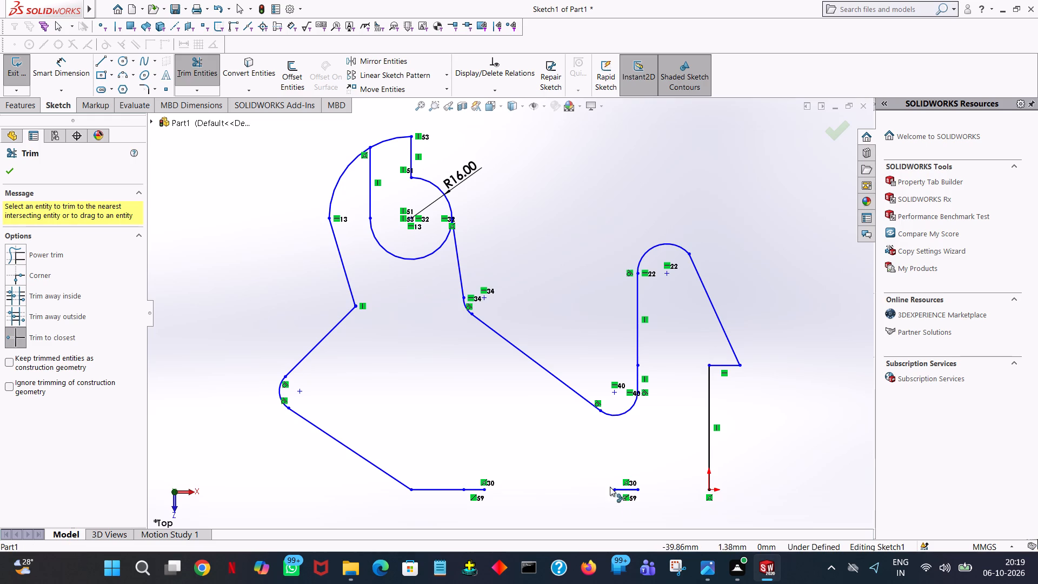
{"action": "left_click", "coordinate": [619, 487]}
{"action": "triple_click", "coordinate": [621, 489]}
{"action": "left_click", "coordinate": [621, 488]}
{"action": "left_click", "coordinate": [447, 491]}
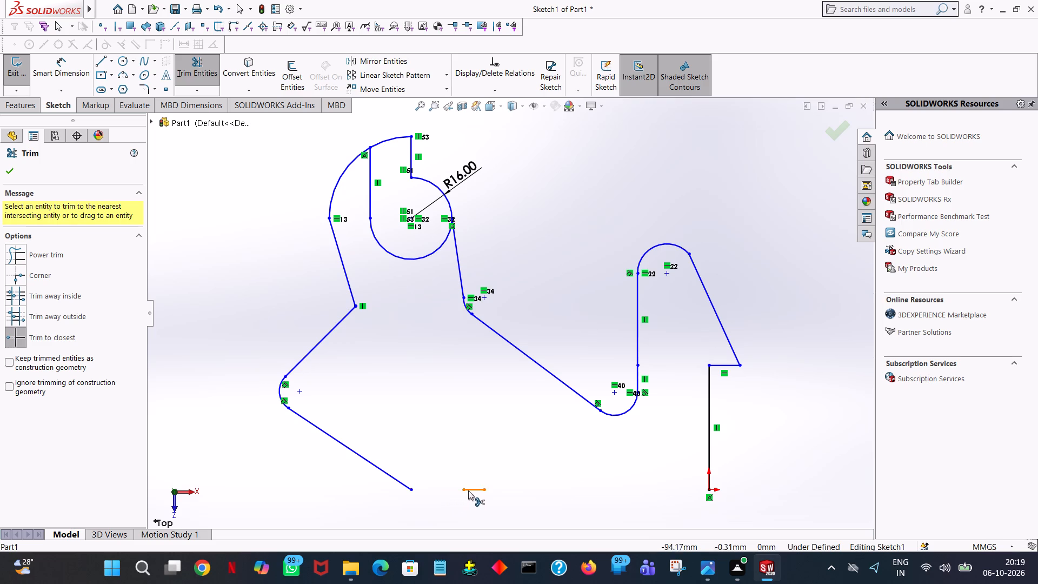
{"action": "left_click", "coordinate": [469, 490]}
Draw one 116.5 mm horizontal bottom line from the lower end of the left slanted line to the origin.
{"action": "left_click", "coordinate": [100, 57]}
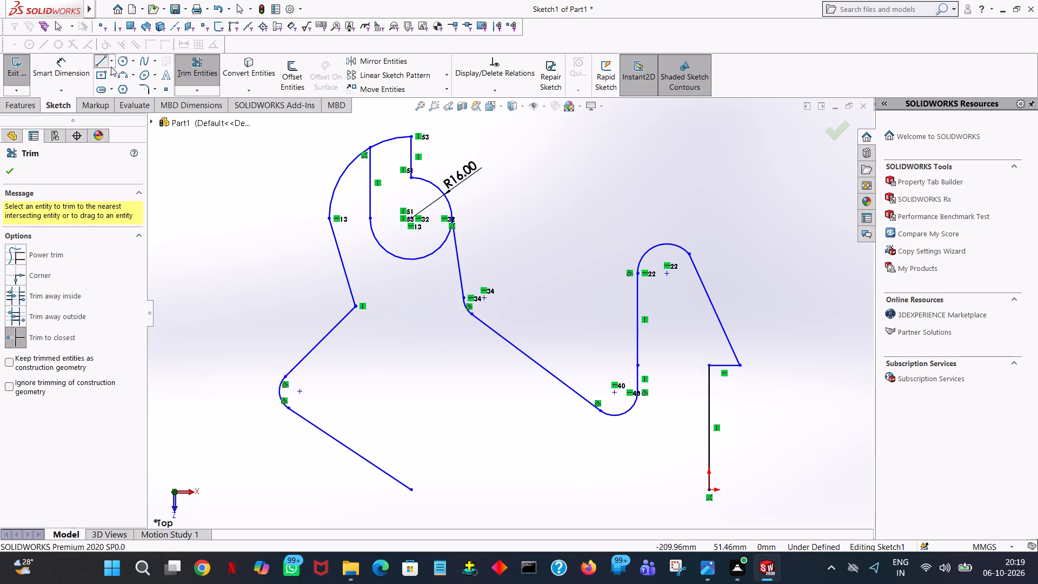
{"action": "left_click", "coordinate": [410, 490]}
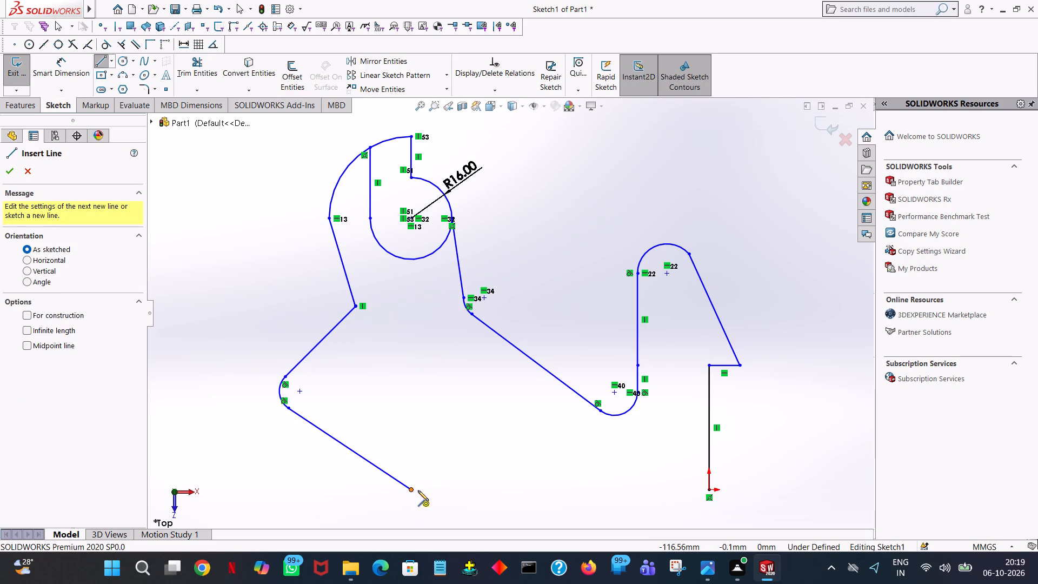
{"action": "left_click", "coordinate": [709, 490]}
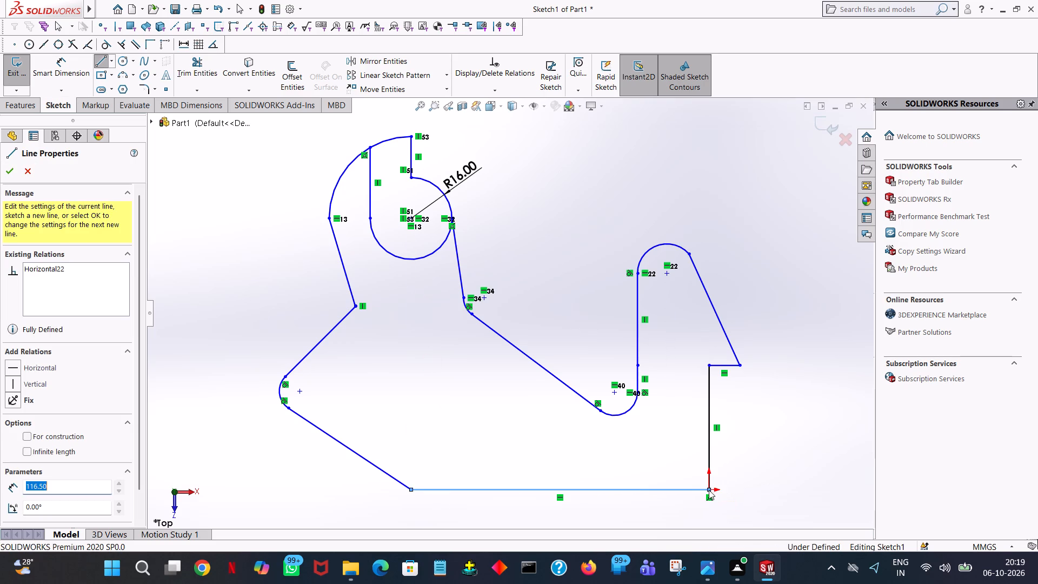
{"action": "right_click", "coordinate": [709, 490]}
{"action": "left_click", "coordinate": [725, 473]}
{"action": "left_click", "coordinate": [783, 216]}
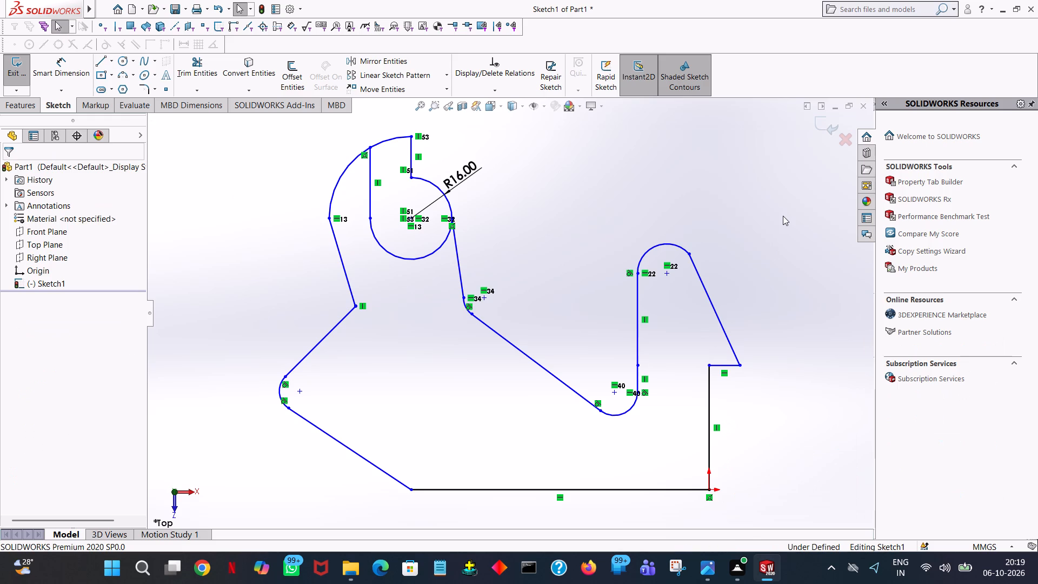
Dimension the radius of the small arc at the profile's far-left corner.
{"action": "left_click", "coordinate": [49, 67]}
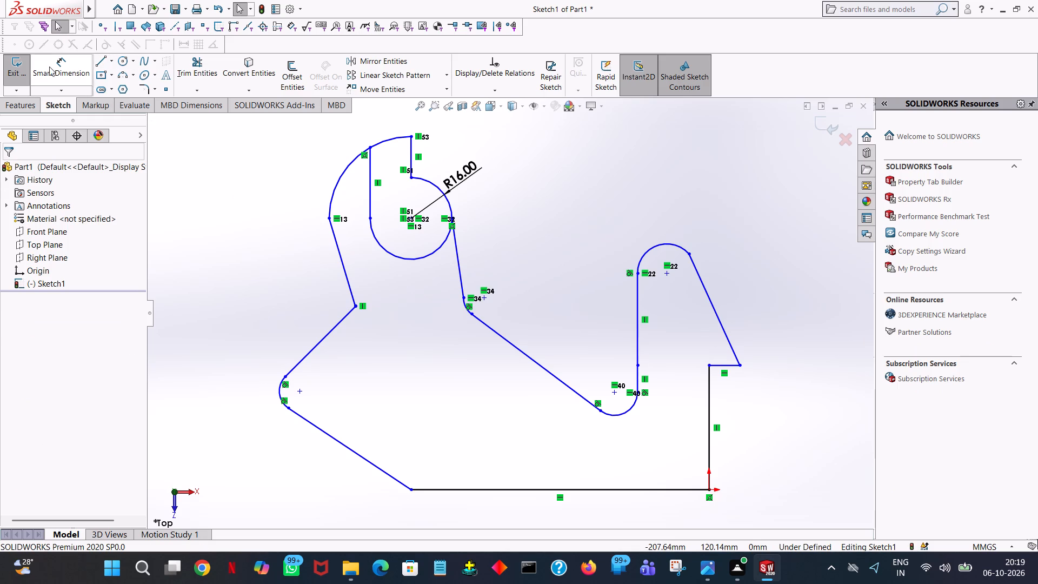
{"action": "left_click", "coordinate": [277, 391]}
{"action": "left_click", "coordinate": [239, 370]}
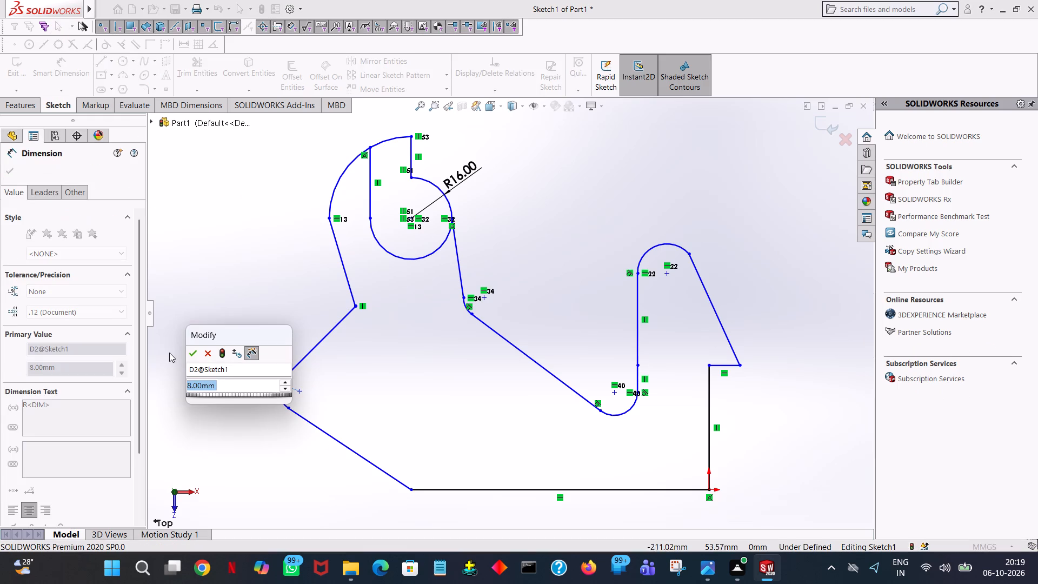
{"action": "left_click", "coordinate": [187, 353]}
{"action": "left_click", "coordinate": [246, 276]}
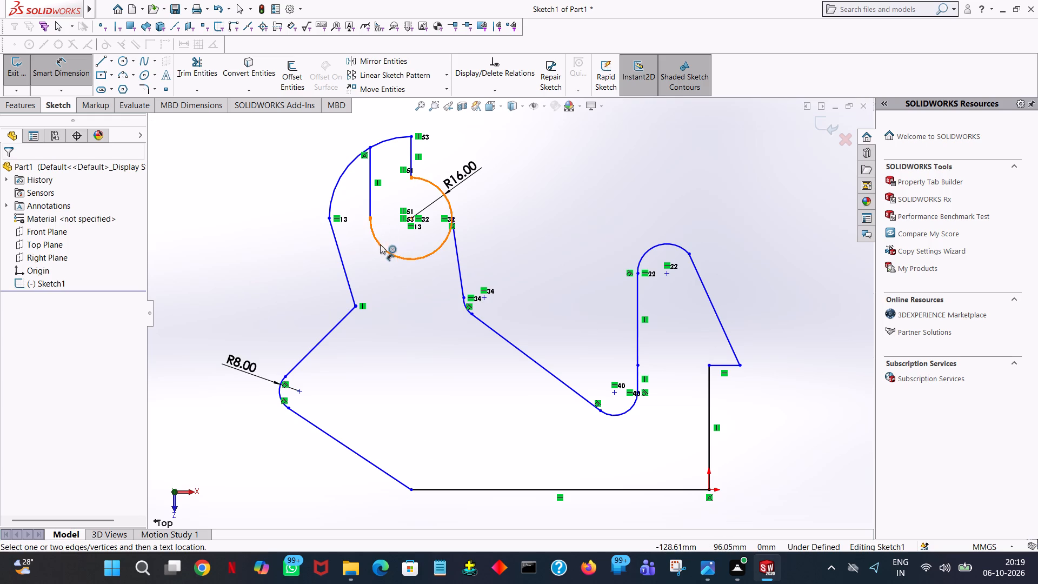
Dimension the radius of the upper hook's outer arc.
{"action": "left_click", "coordinate": [336, 187]}
{"action": "left_click", "coordinate": [280, 170]}
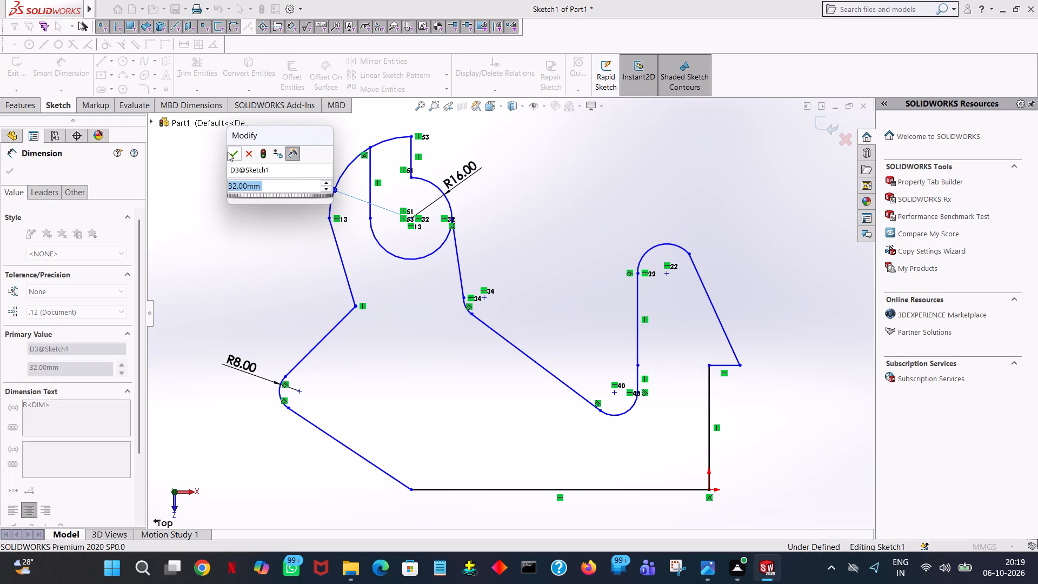
{"action": "left_click", "coordinate": [228, 152]}
{"action": "left_click", "coordinate": [574, 199]}
Dimension the radius of the arc at the top of the right-hand arm.
{"action": "left_click", "coordinate": [653, 244]}
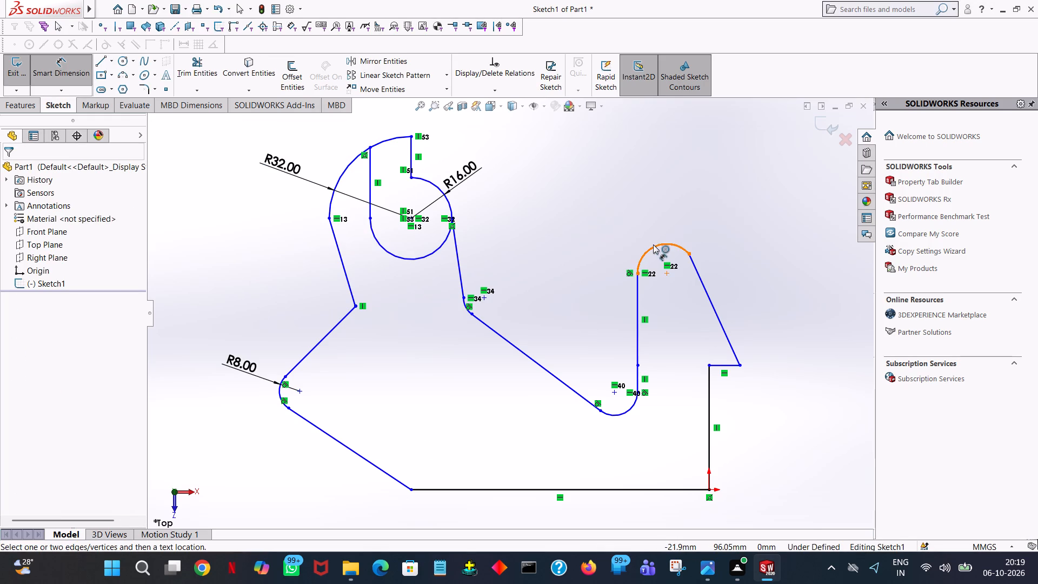
{"action": "left_click", "coordinate": [676, 171]}
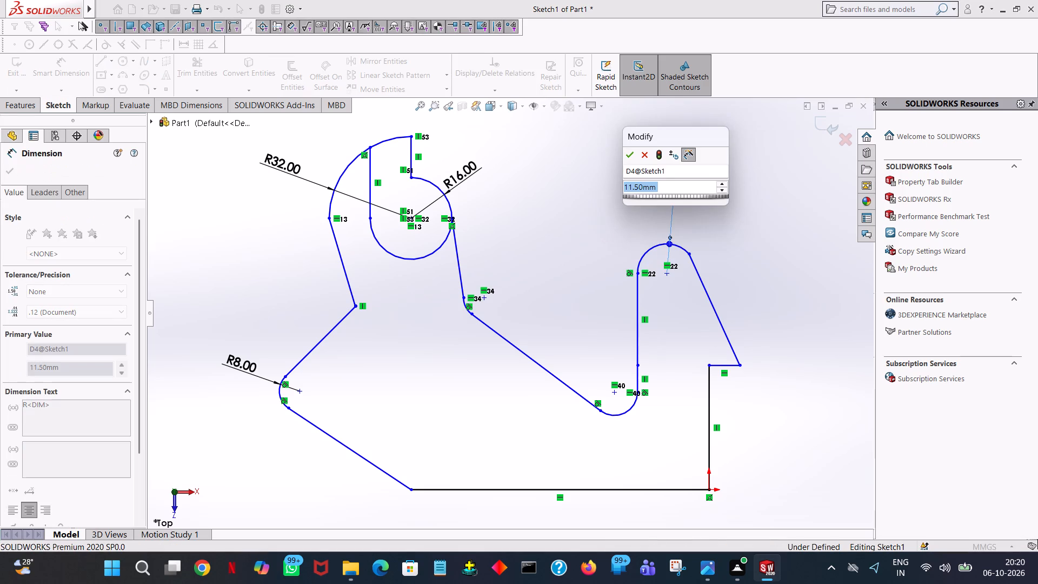
{"action": "left_click", "coordinate": [629, 159]}
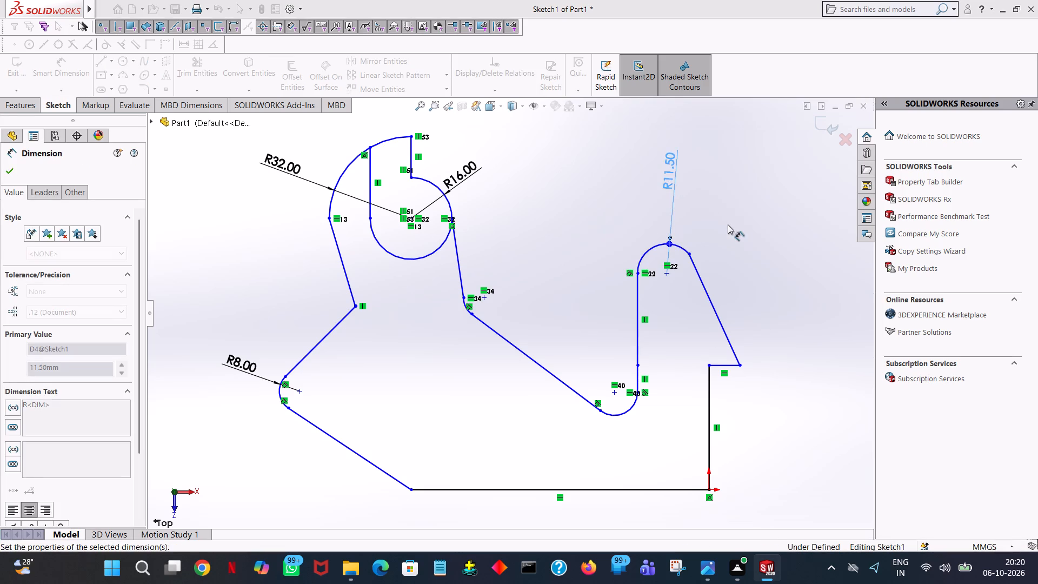
{"action": "left_click", "coordinate": [733, 228]}
Dimension the length of the short horizontal ledge at the foot of the right-hand arm.
{"action": "left_click", "coordinate": [729, 369]}
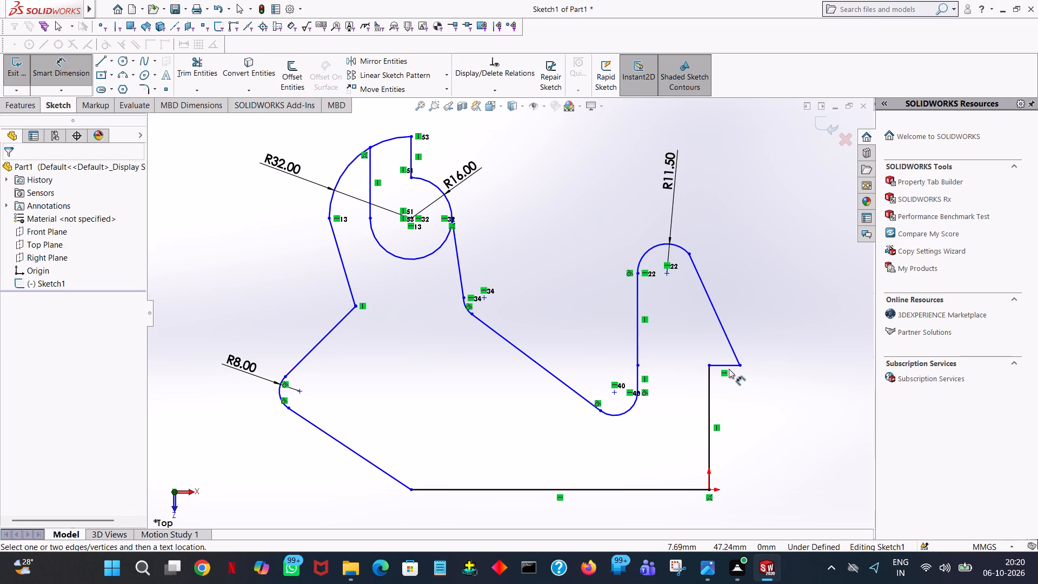
{"action": "left_click", "coordinate": [721, 366]}
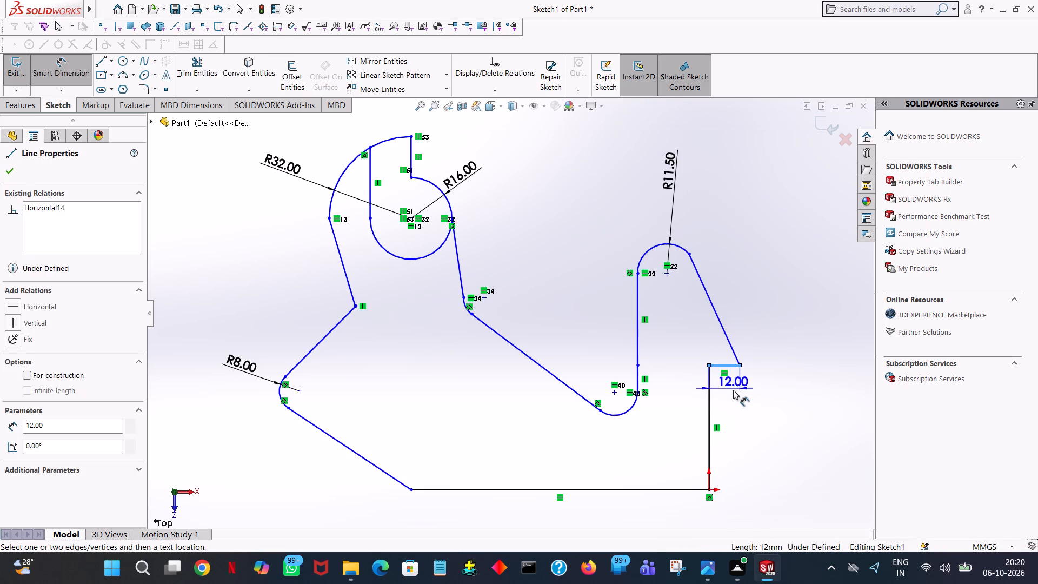
{"action": "left_click", "coordinate": [734, 393]}
{"action": "left_click", "coordinate": [681, 377]}
{"action": "left_click", "coordinate": [756, 319]}
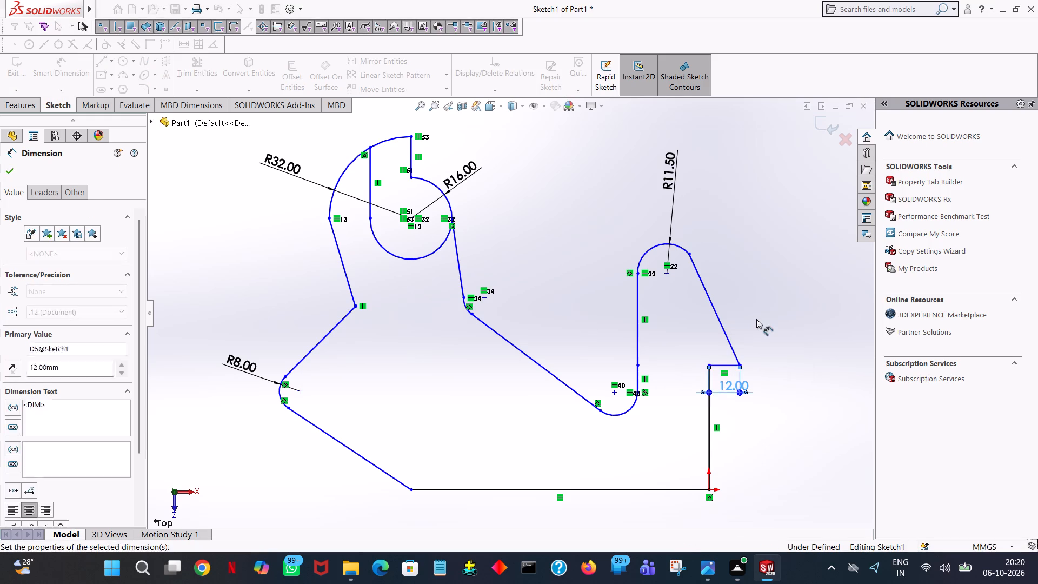
Dimension the short ledge's vertical height above the origin and set it to 56 mm.
{"action": "left_click", "coordinate": [728, 367]}
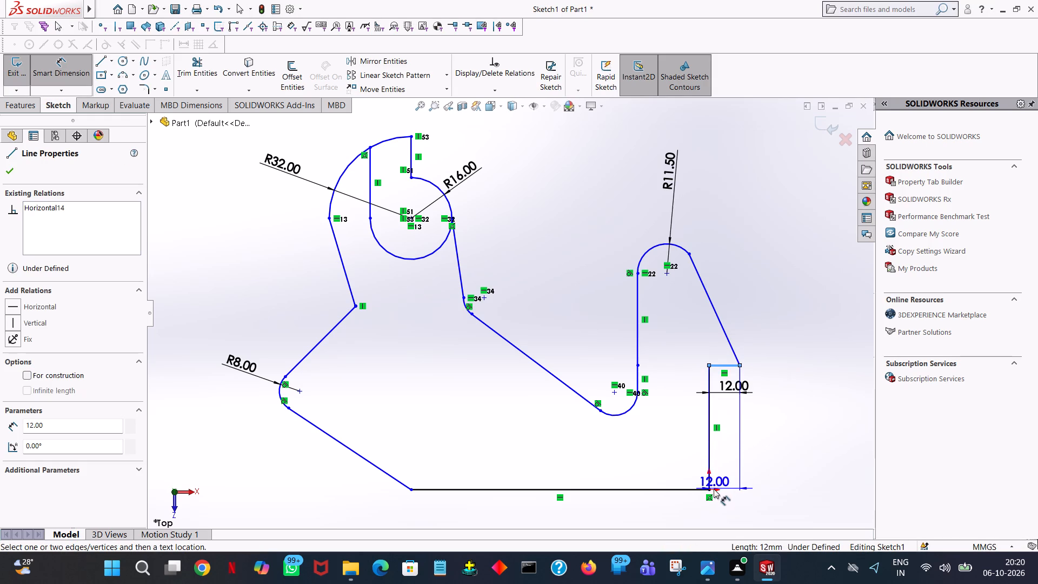
{"action": "left_click", "coordinate": [710, 490]}
{"action": "left_click", "coordinate": [791, 463]}
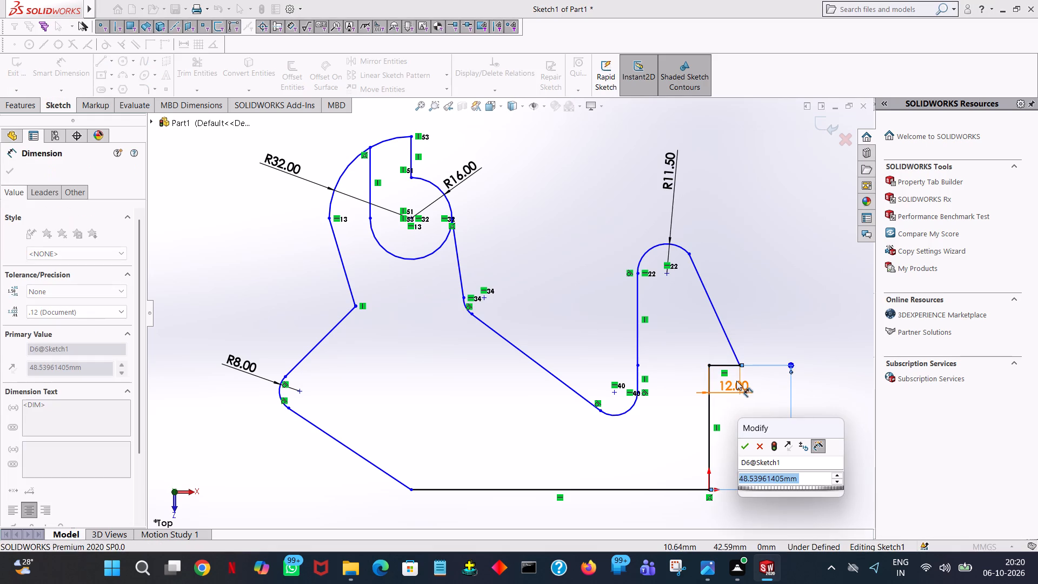
{"action": "left_click", "coordinate": [749, 444]}
{"action": "left_click", "coordinate": [769, 296]}
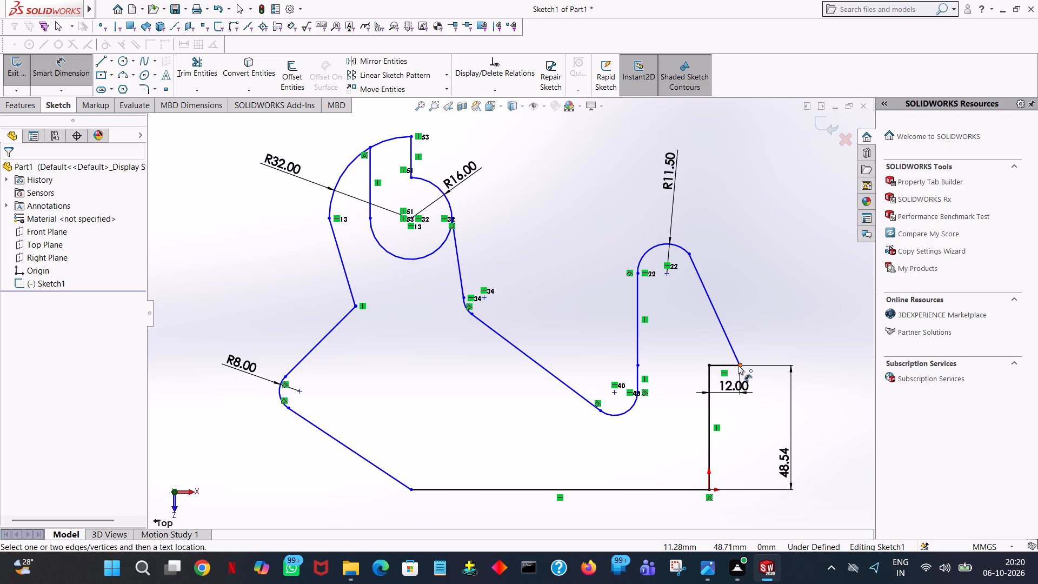
{"action": "left_click", "coordinate": [783, 463]}
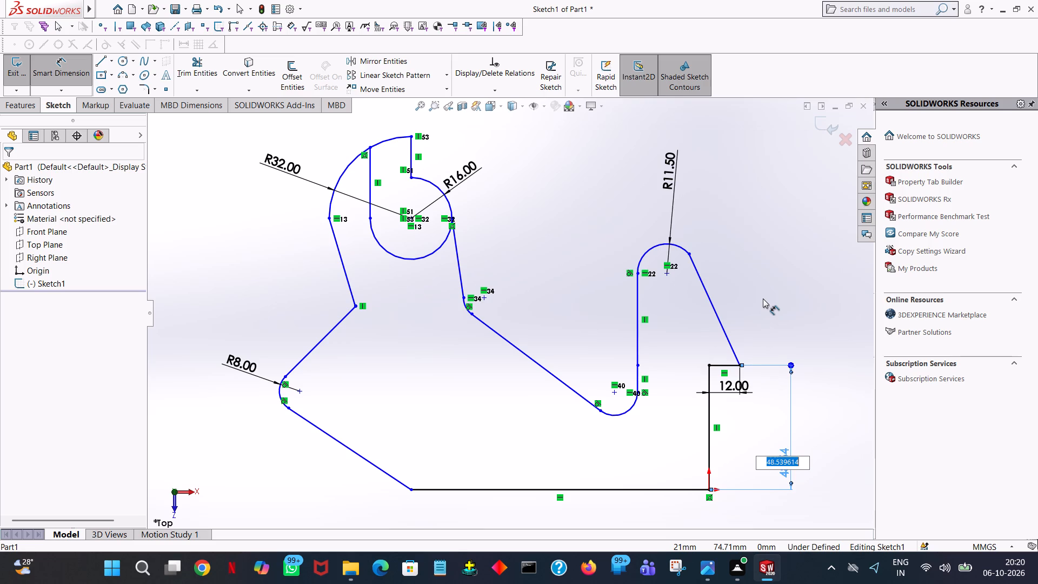
{"action": "type", "text": "56"}
{"action": "key", "text": "Return"}
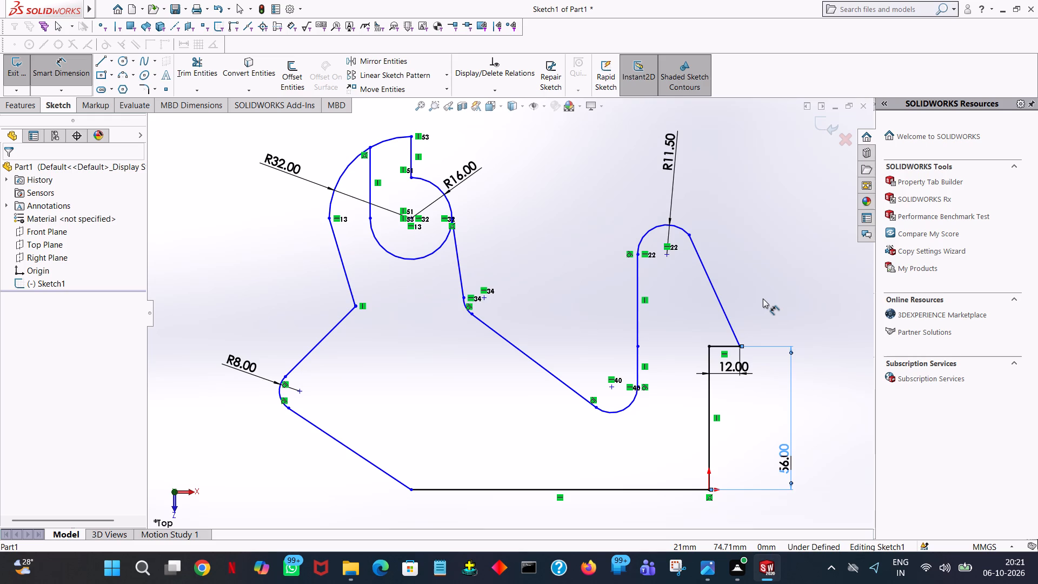
Dimension the vertical distance from the origin to the centre of the right-hand arm's top arc as 84 mm.
{"action": "left_click", "coordinate": [667, 254]}
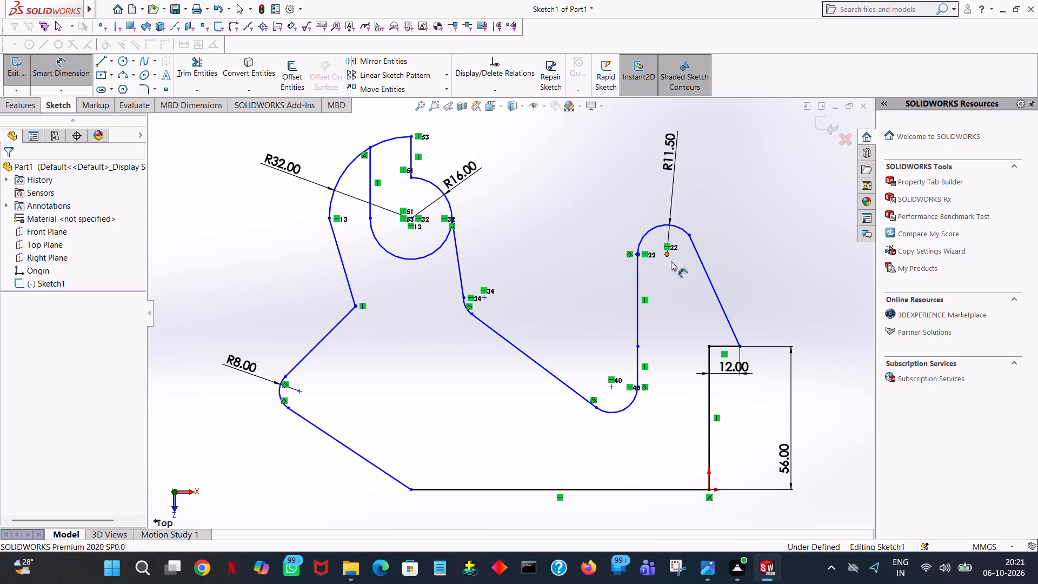
{"action": "left_click", "coordinate": [710, 490]}
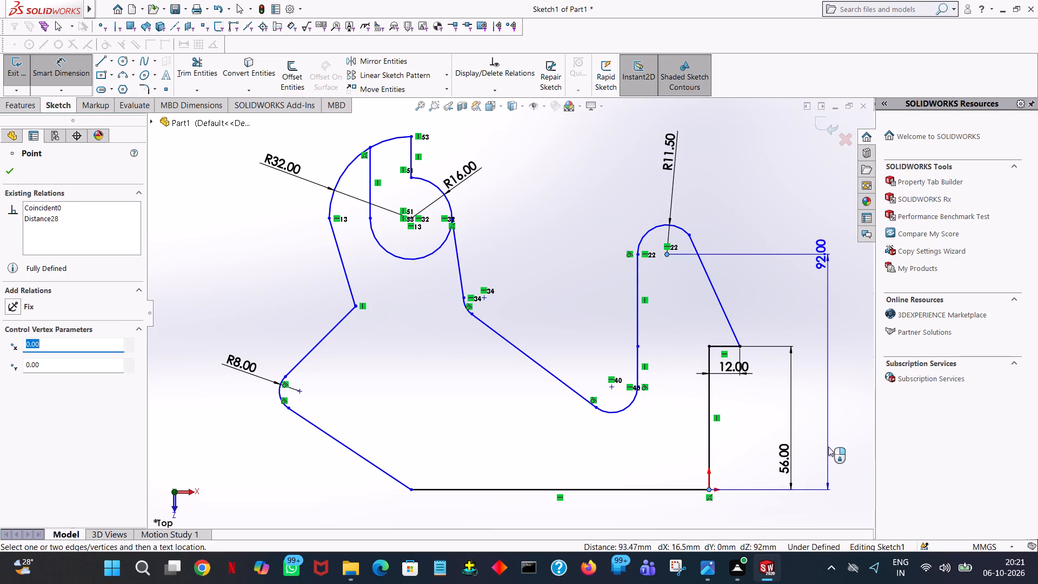
{"action": "left_click", "coordinate": [828, 447]}
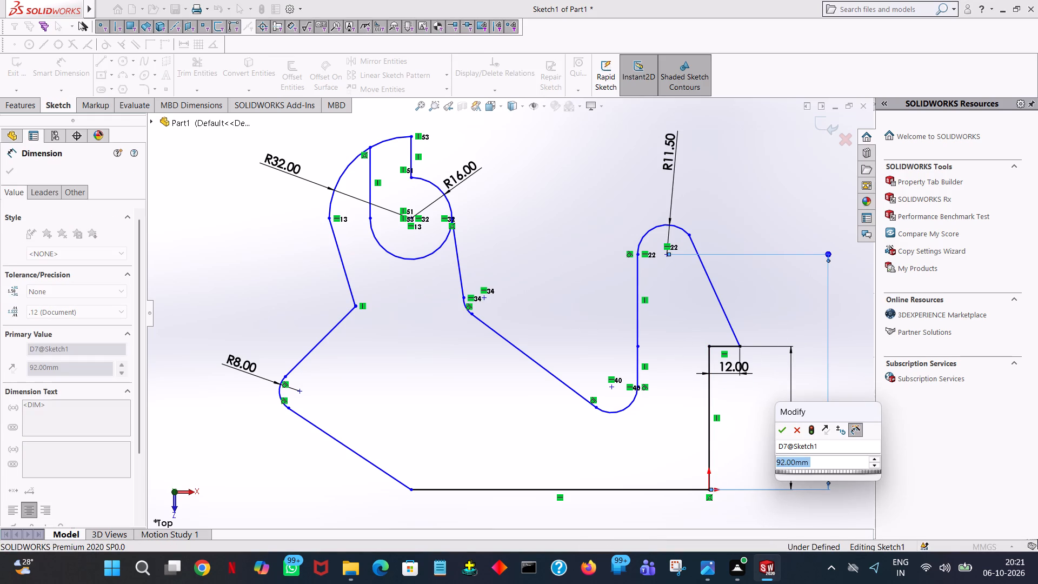
{"action": "type", "text": "84"}
{"action": "key", "text": "Return"}
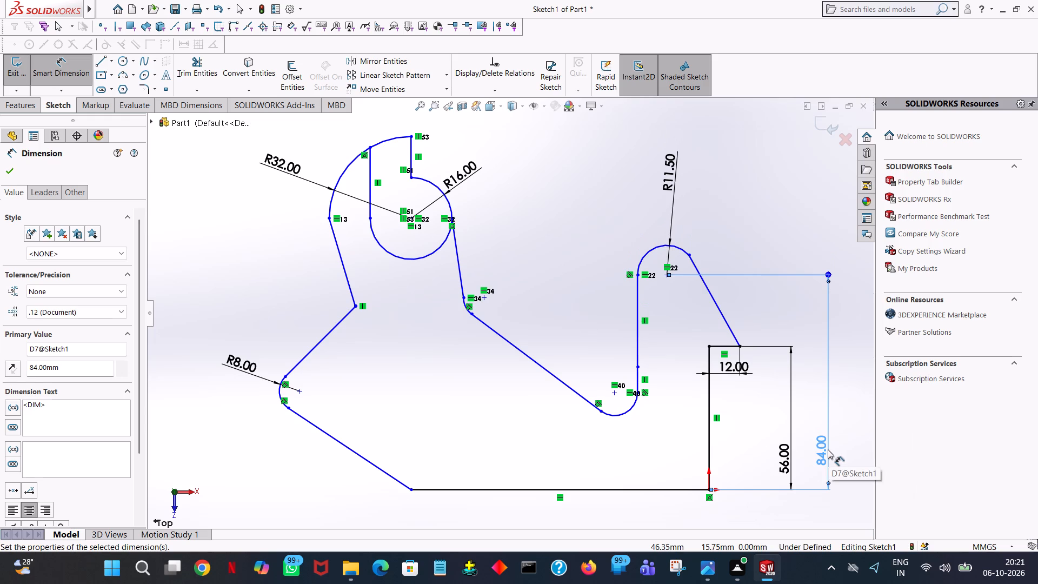
{"action": "left_click", "coordinate": [766, 208]}
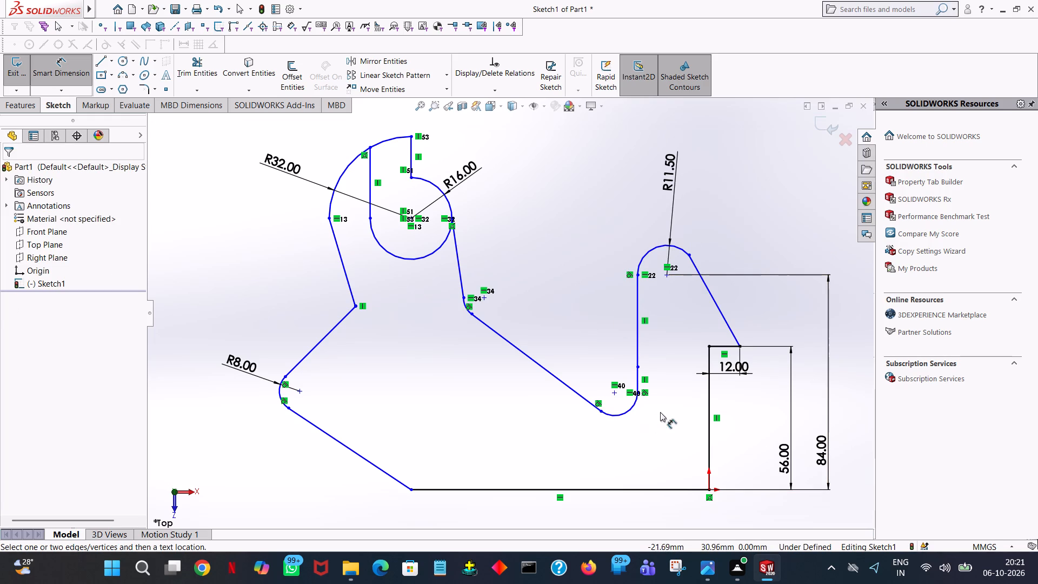
Dimension the height of the valley arc's centre above the bottom line and set it to 38 mm.
{"action": "left_click", "coordinate": [614, 394]}
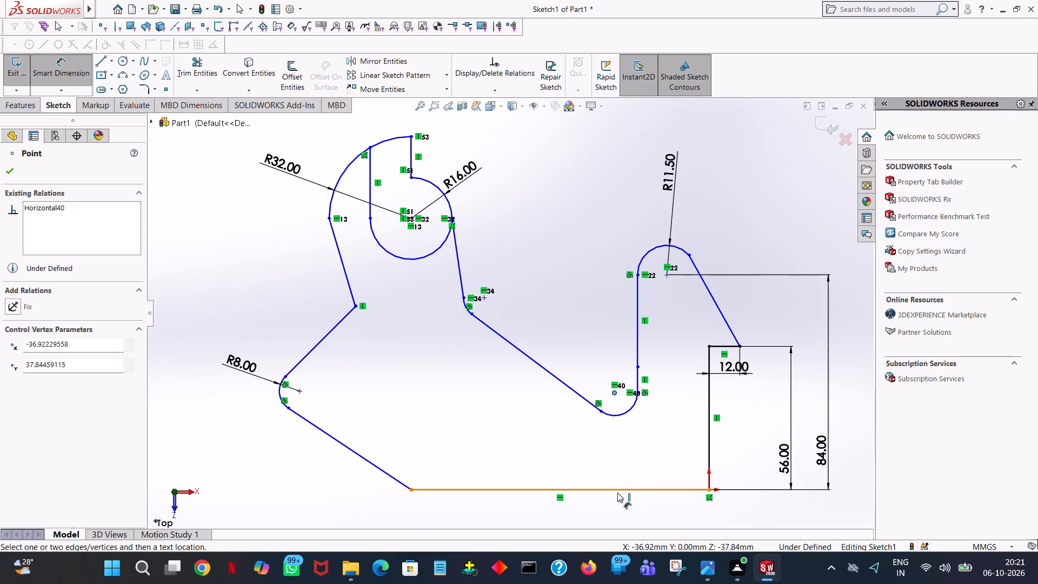
{"action": "left_click", "coordinate": [616, 488]}
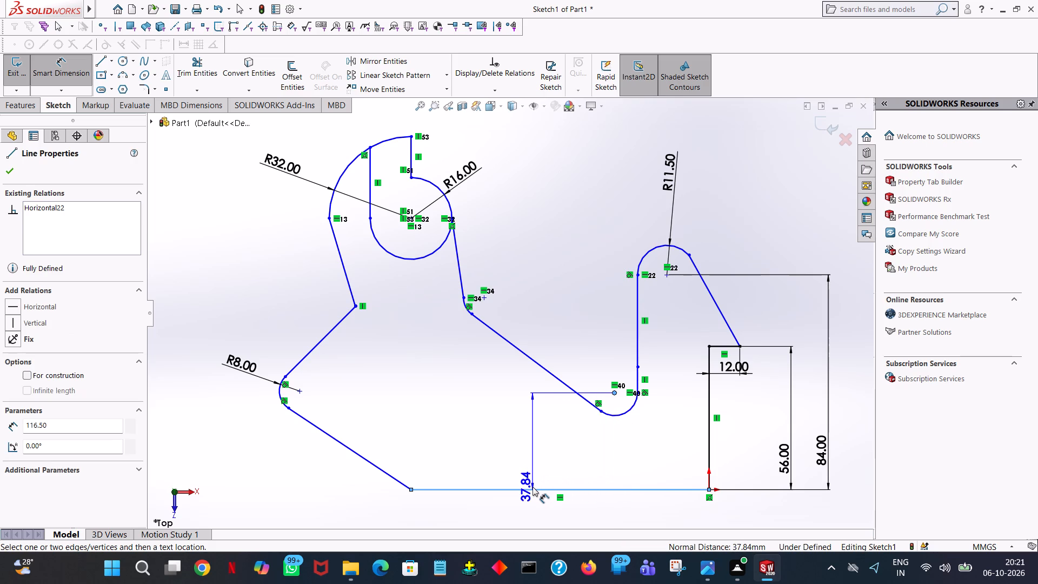
{"action": "left_click", "coordinate": [533, 487]}
{"action": "type", "text": "38"}
{"action": "key", "text": "Return"}
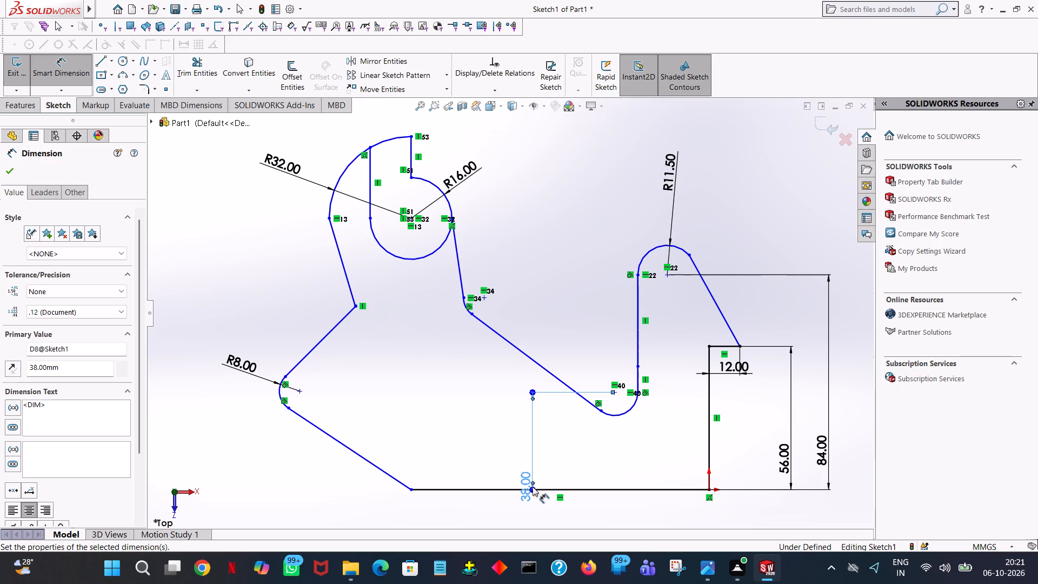
{"action": "left_click", "coordinate": [571, 208]}
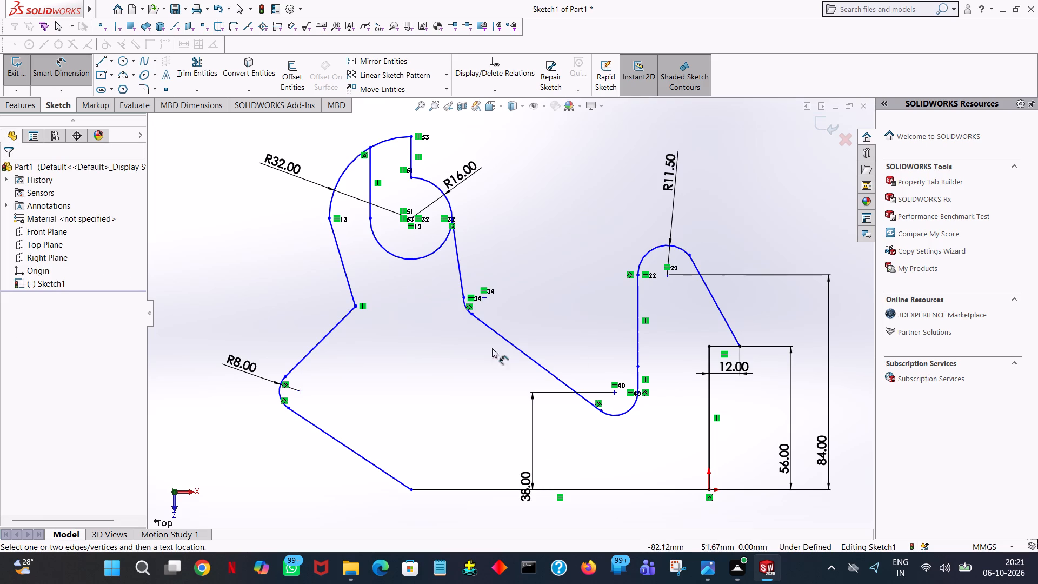
Dimension the vertical distance from the bottom line to the centre of the small arc at the hook's neck.
{"action": "left_click", "coordinate": [483, 298]}
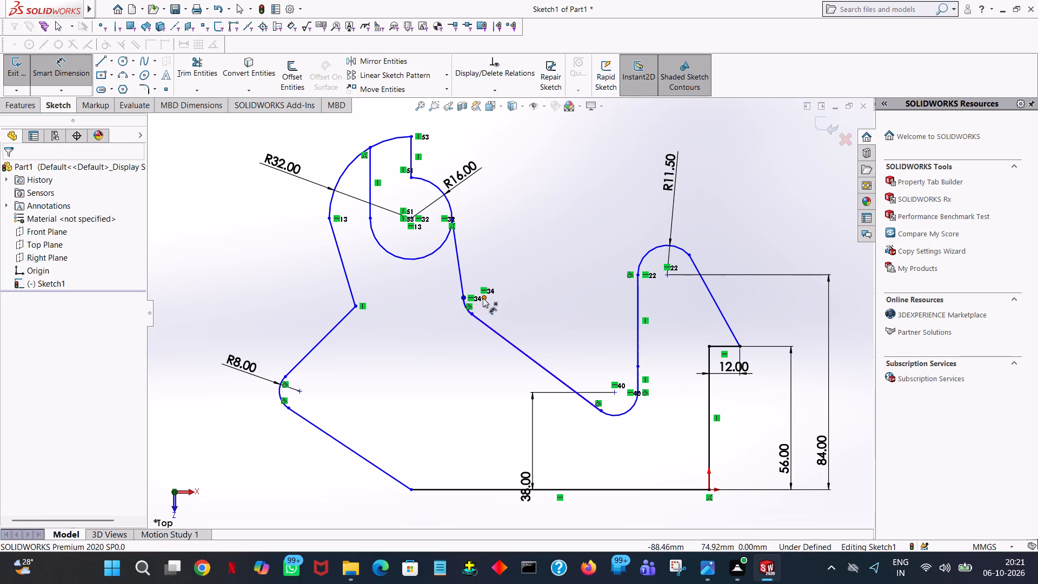
{"action": "left_click", "coordinate": [482, 489]}
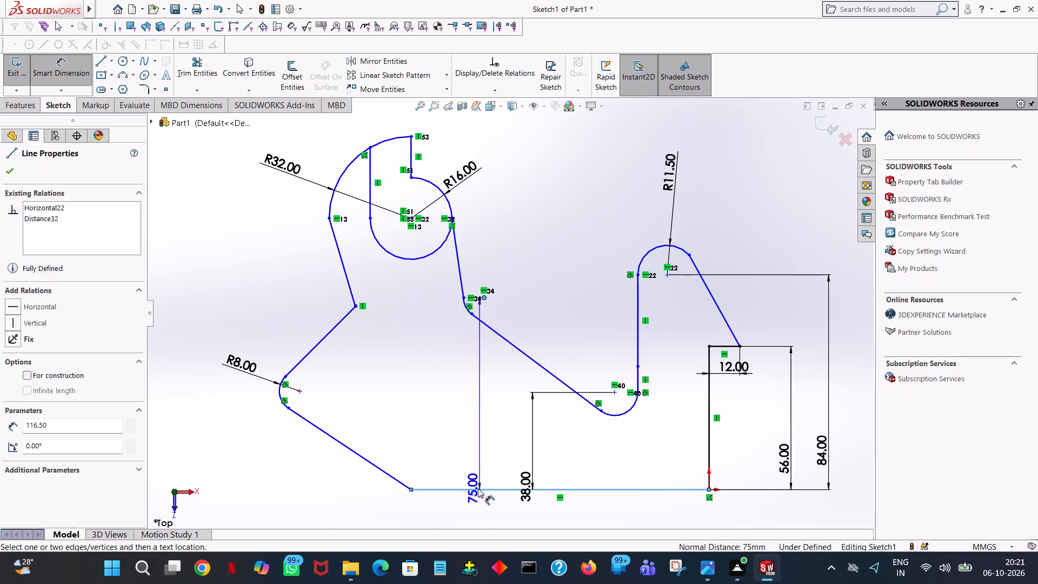
{"action": "left_click", "coordinate": [462, 394]}
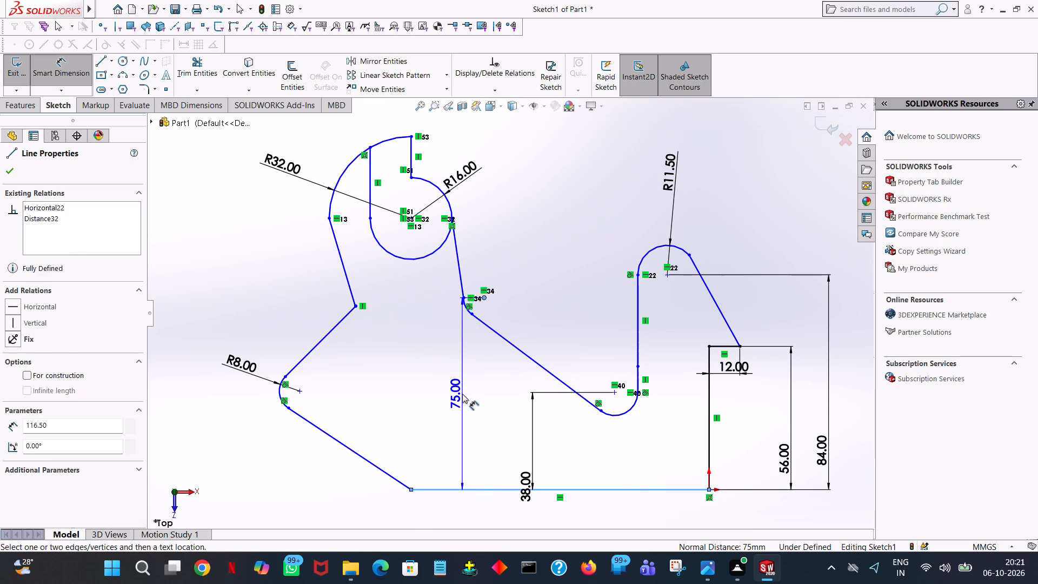
{"action": "left_click", "coordinate": [415, 375]}
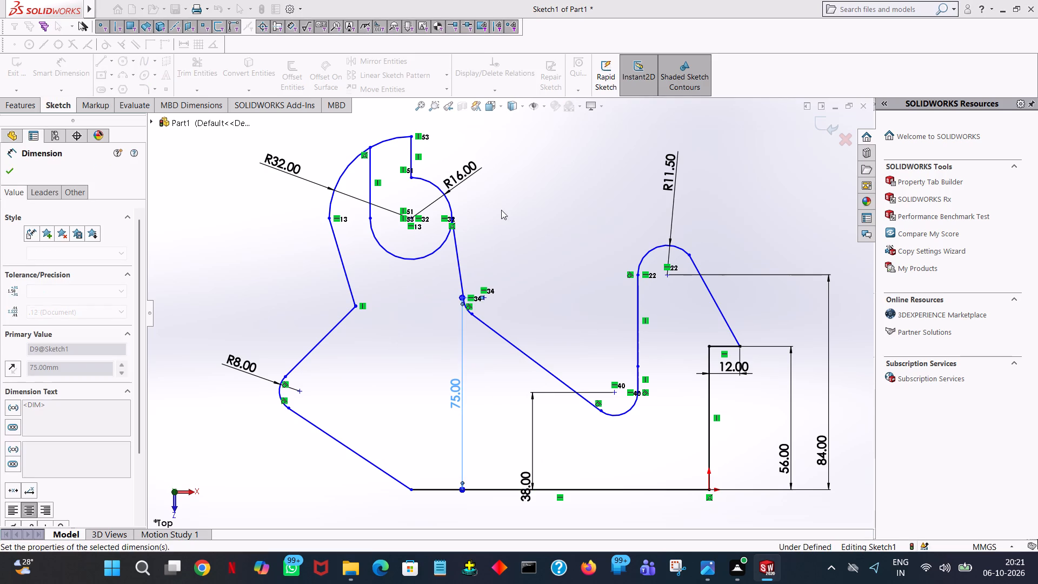
{"action": "left_click", "coordinate": [527, 183]}
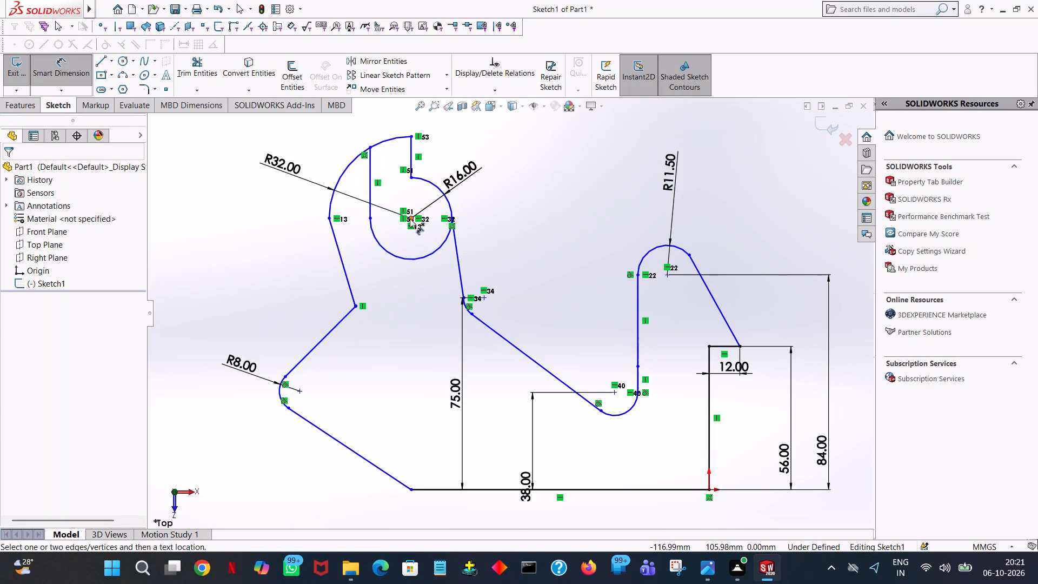
Dimension the vertical distance between the hook's circle centre and the centre of the R8 arc at the far-left corner.
{"action": "left_click", "coordinate": [410, 217]}
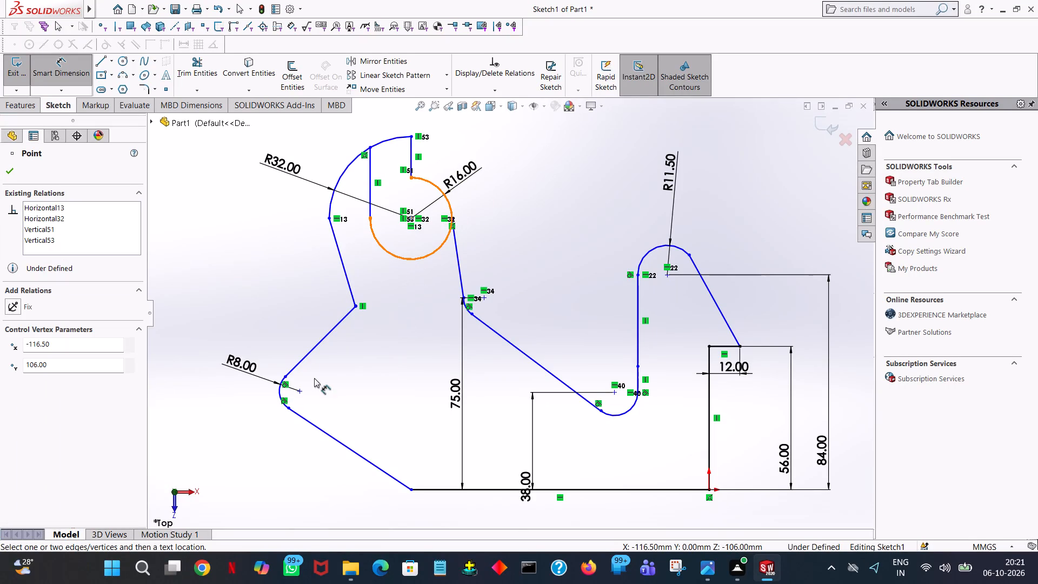
{"action": "left_click", "coordinate": [300, 391]}
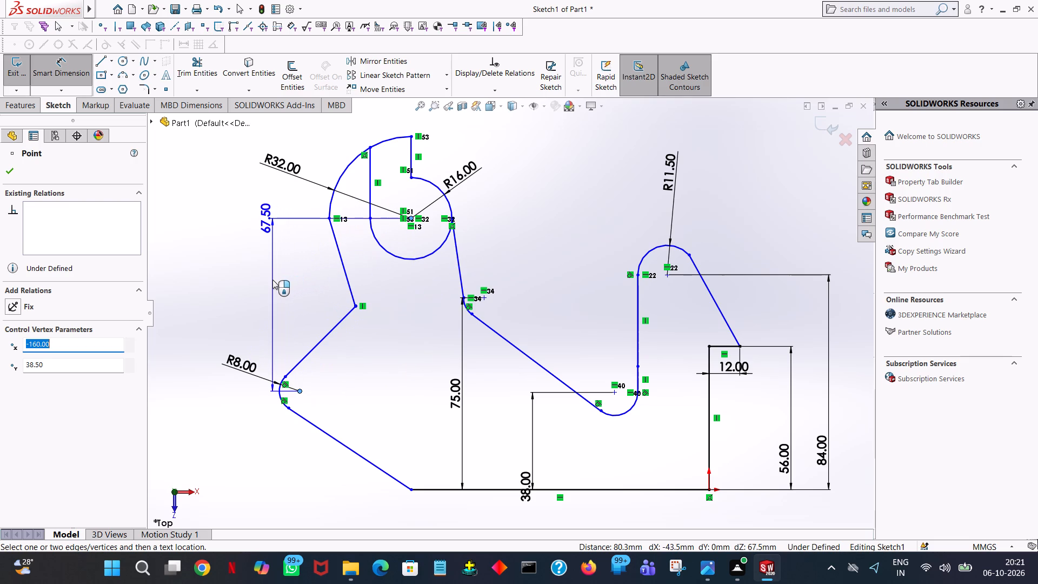
{"action": "left_click", "coordinate": [272, 280]}
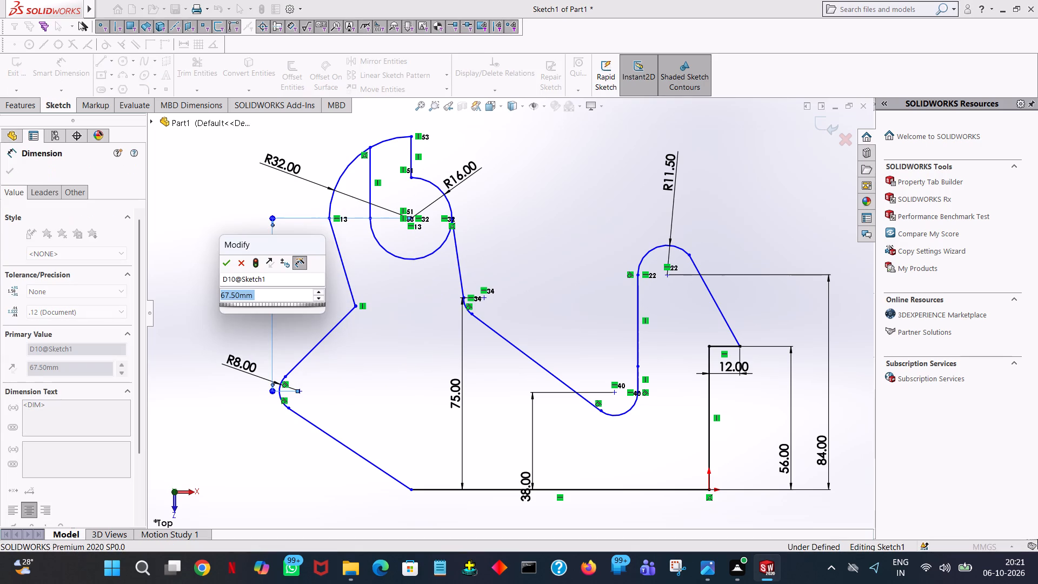
{"action": "left_click", "coordinate": [225, 265]}
{"action": "left_click", "coordinate": [214, 195]}
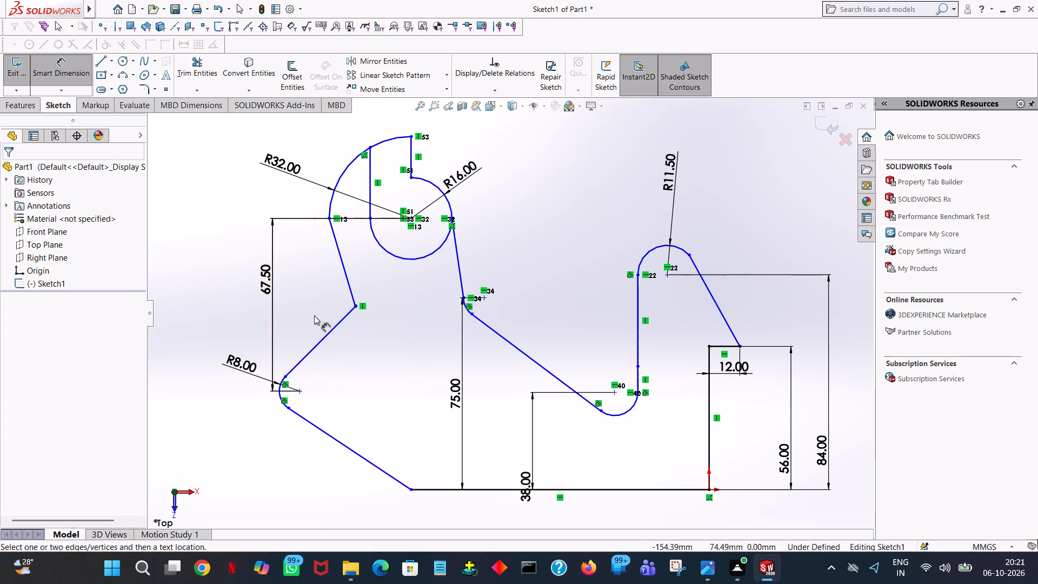
Dimension the vertical distance from the R8 arc's centre to the left end of the bottom line, and dismiss the notification.
{"action": "left_click", "coordinate": [298, 388]}
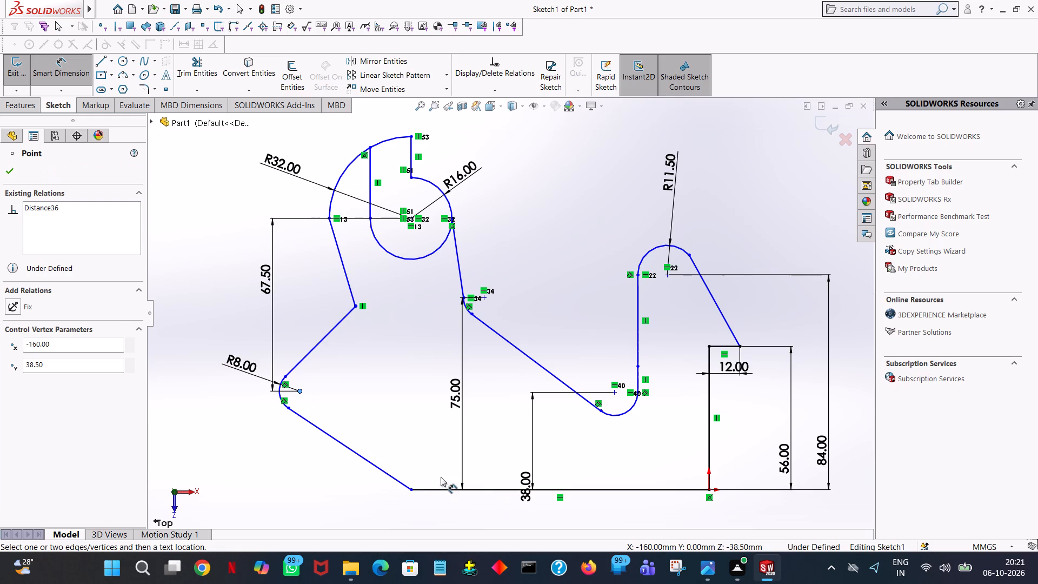
{"action": "left_click", "coordinate": [412, 488]}
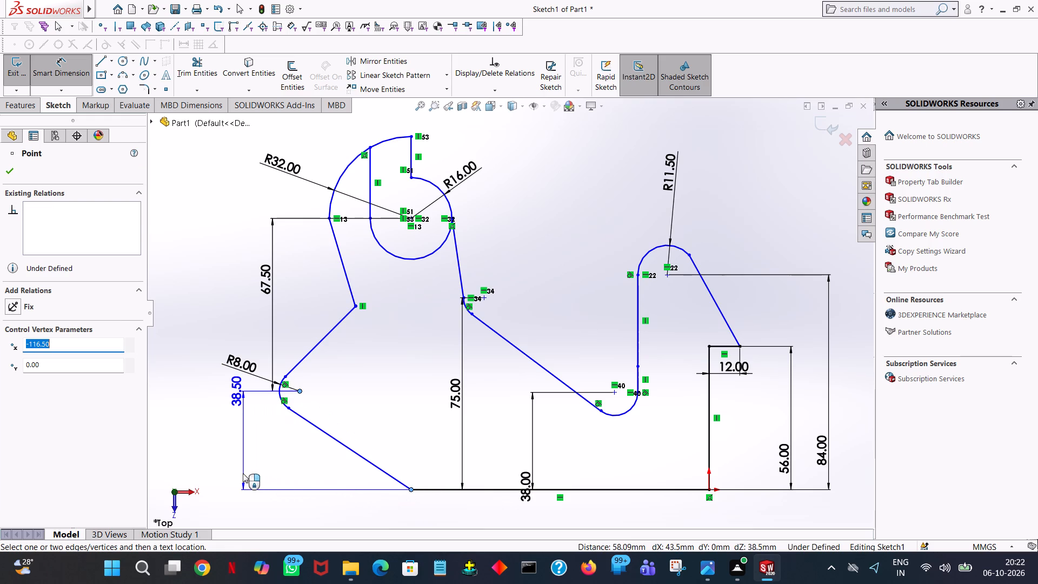
{"action": "left_click", "coordinate": [243, 473]}
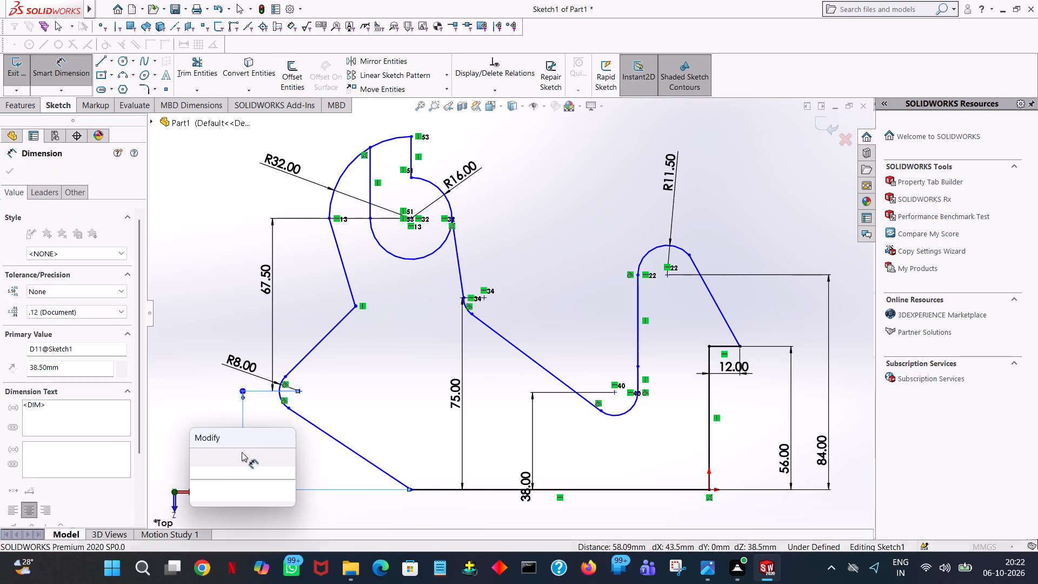
{"action": "left_click", "coordinate": [197, 459]}
{"action": "left_click", "coordinate": [215, 181]}
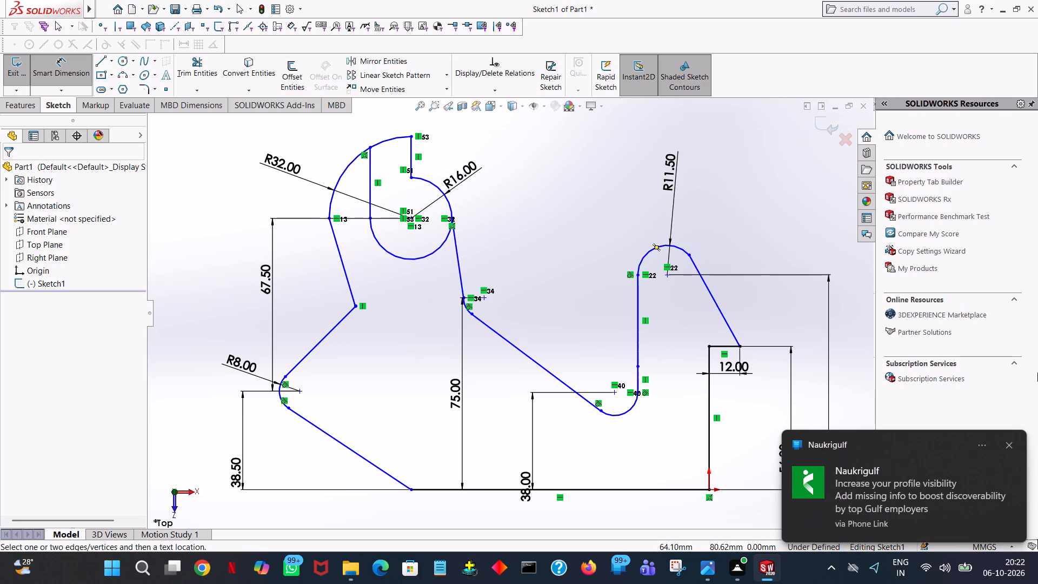
{"action": "left_click", "coordinate": [1010, 445]}
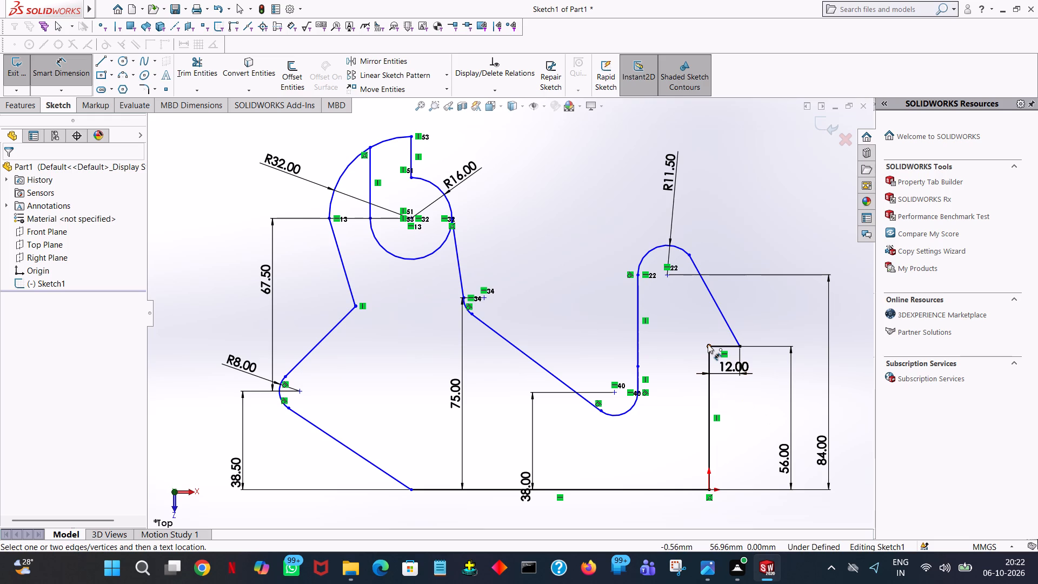
Dimension the height above the origin of the junction point on the right arm's inner vertical edge and set it to 48 mm.
{"action": "left_click", "coordinate": [638, 366]}
{"action": "left_click", "coordinate": [709, 489]}
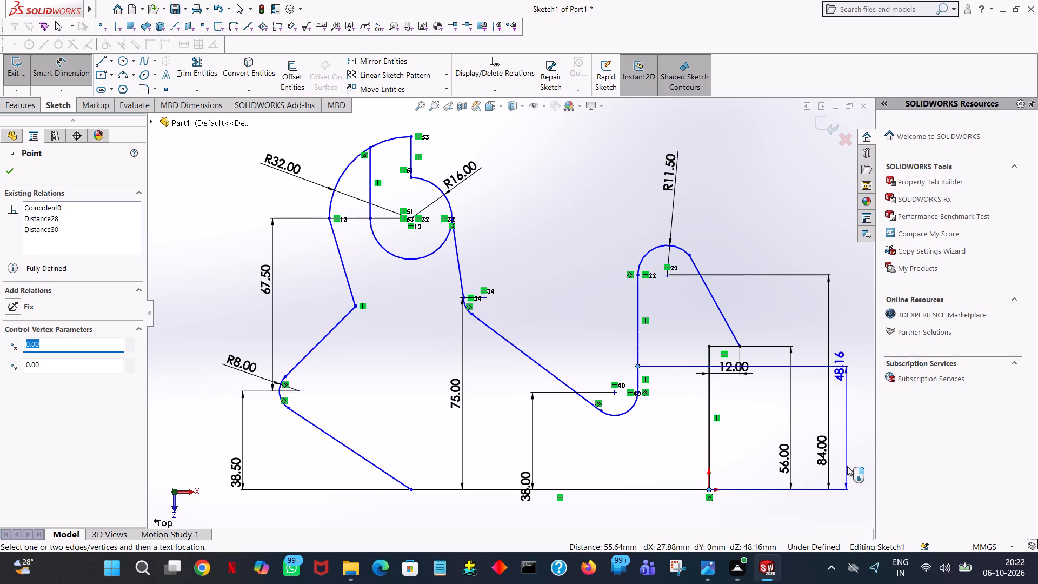
{"action": "left_click", "coordinate": [848, 465]}
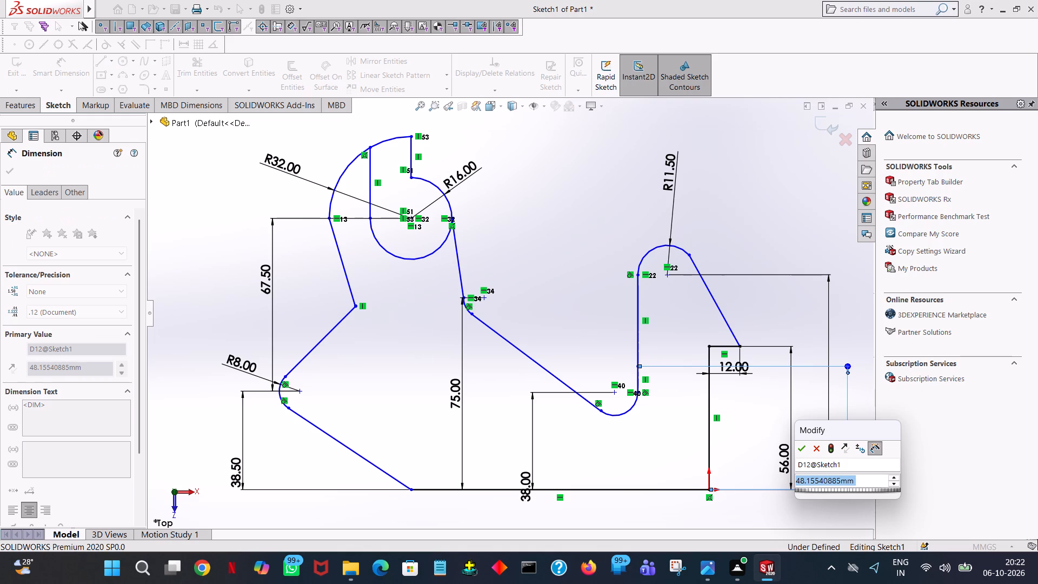
{"action": "type", "text": "48"}
{"action": "key", "text": "Return"}
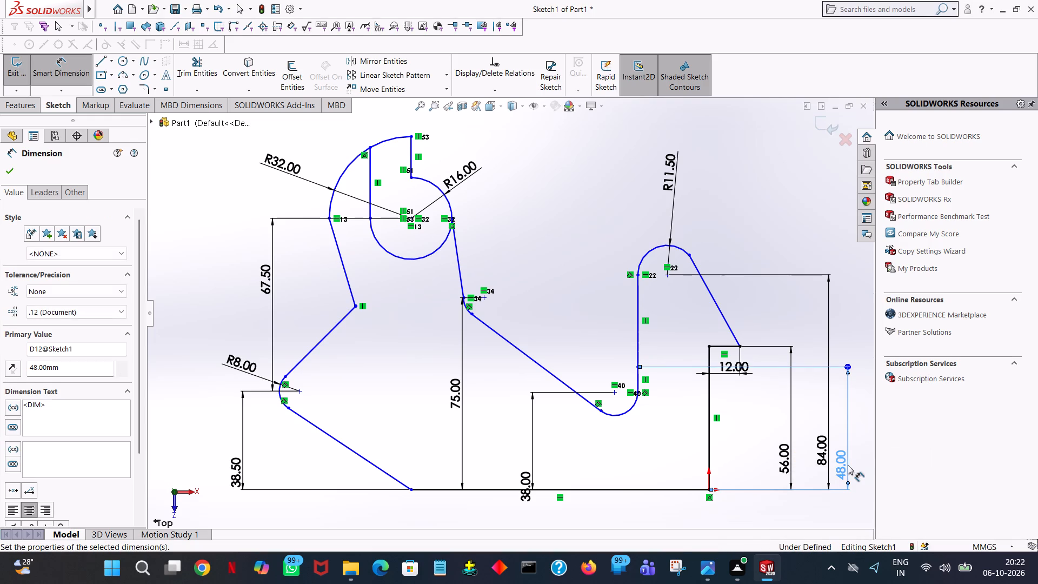
{"action": "left_click", "coordinate": [795, 220]}
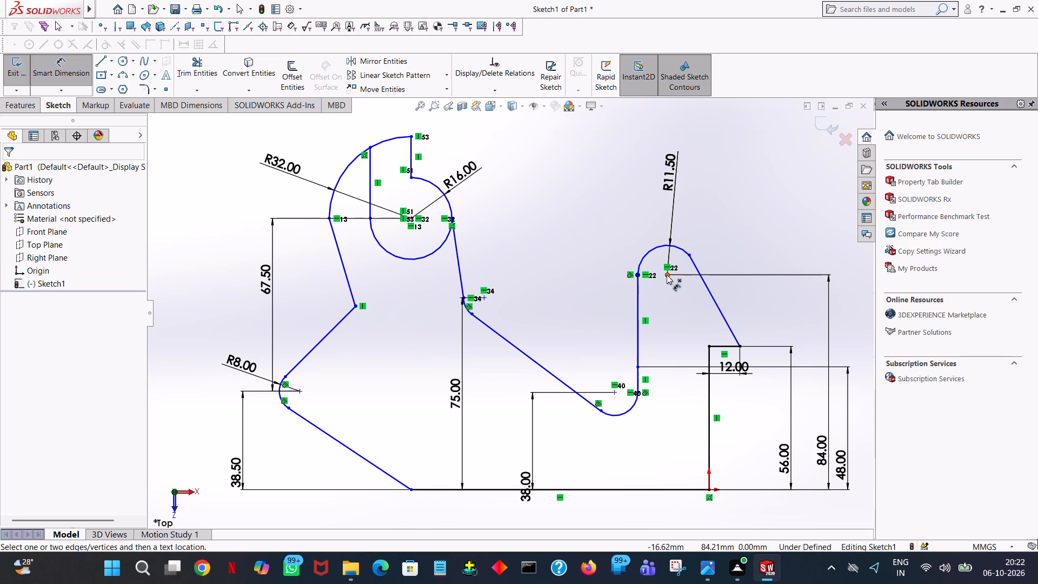
Dimension the length of the slanted line on the right-hand arm's outer side.
{"action": "left_click", "coordinate": [722, 316]}
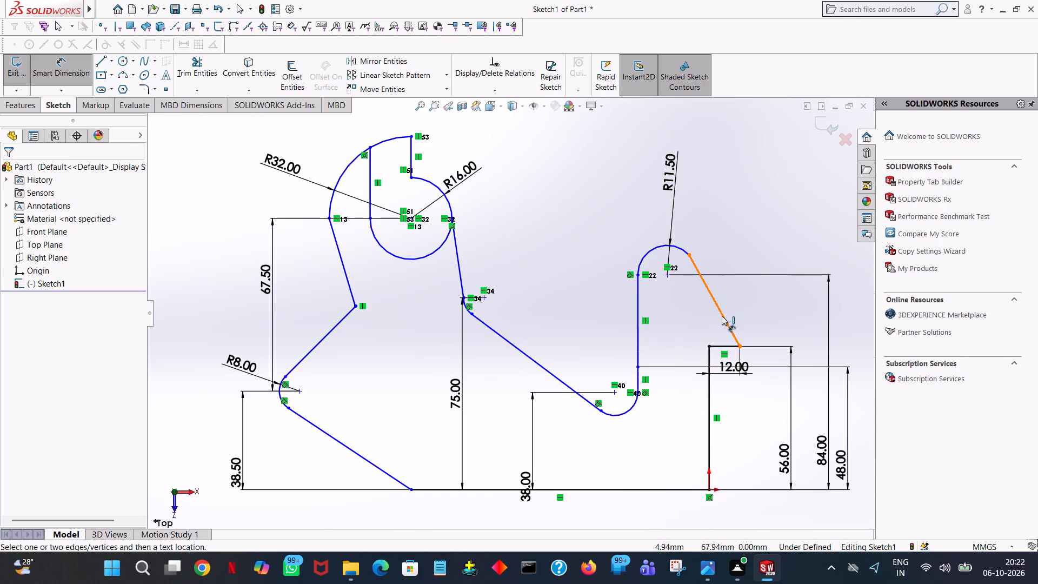
{"action": "left_click", "coordinate": [761, 250]}
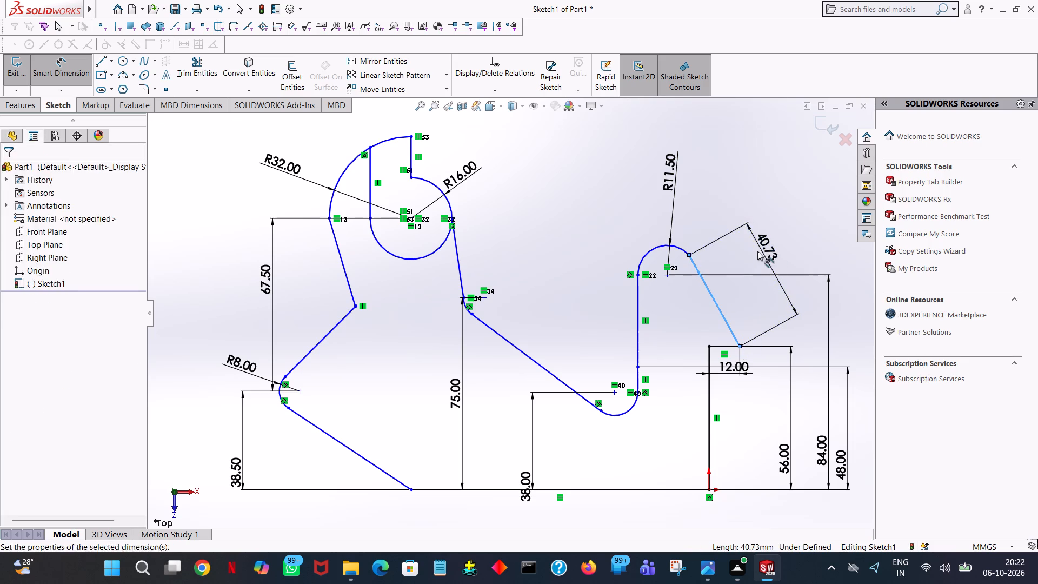
{"action": "left_click", "coordinate": [715, 236]}
{"action": "left_click", "coordinate": [729, 162]}
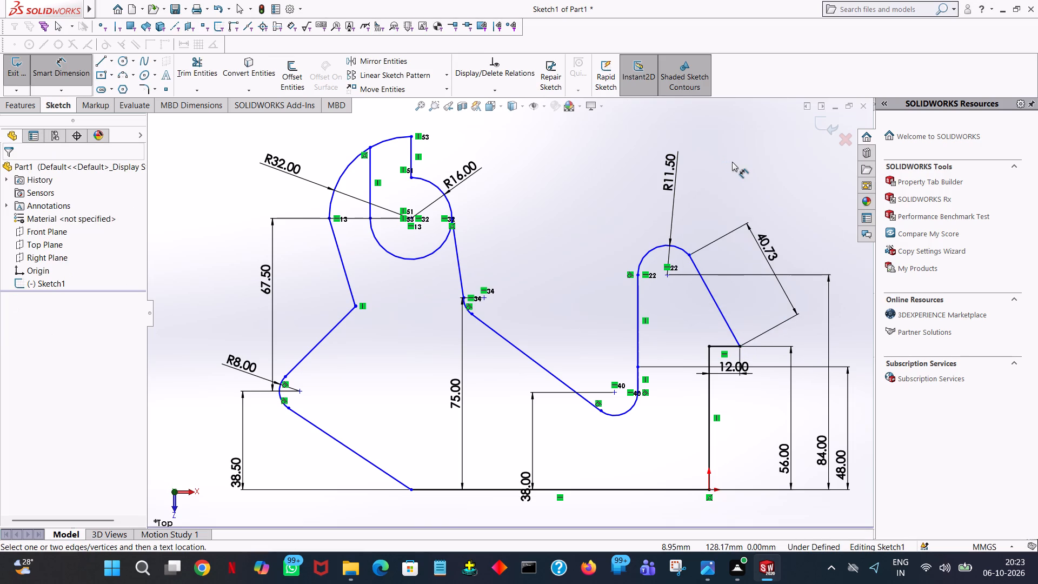
Dimension the horizontal distance from the origin to the centre of the right-hand arm's top arc.
{"action": "left_click", "coordinate": [667, 275]}
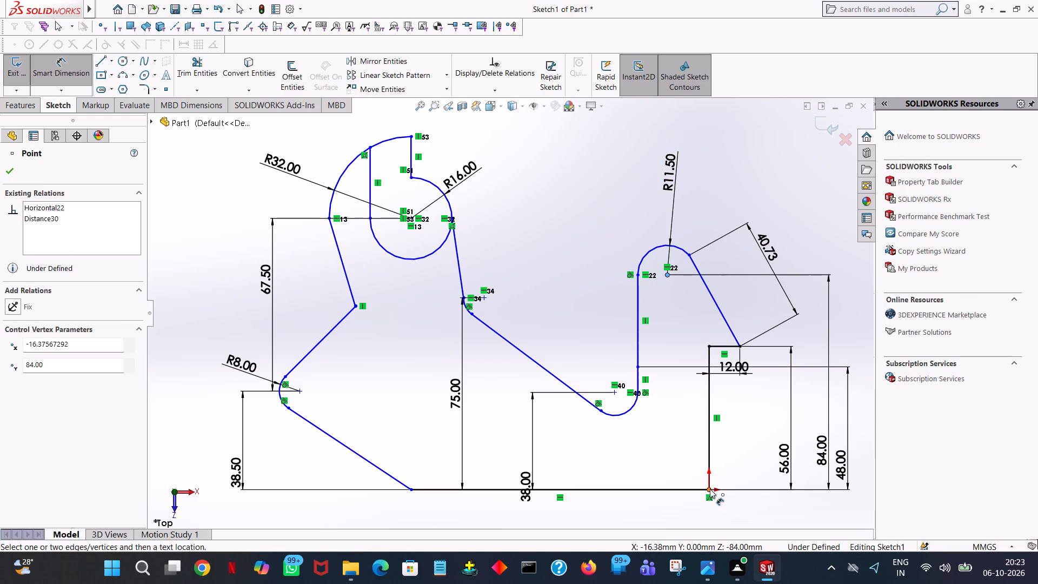
{"action": "left_click", "coordinate": [710, 489]}
{"action": "left_click", "coordinate": [680, 509]}
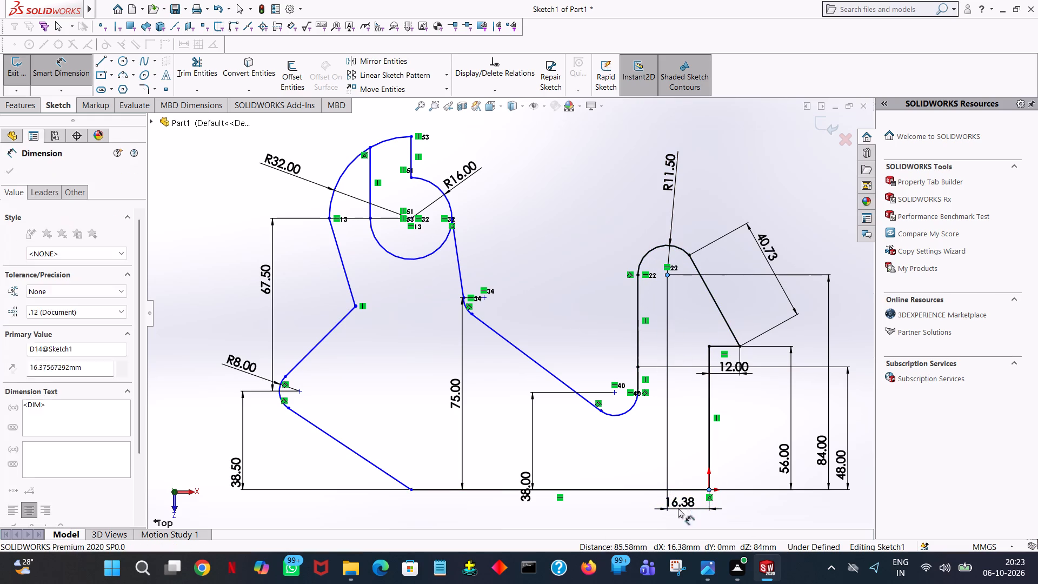
{"action": "left_click", "coordinate": [639, 492]}
{"action": "left_click", "coordinate": [569, 229]}
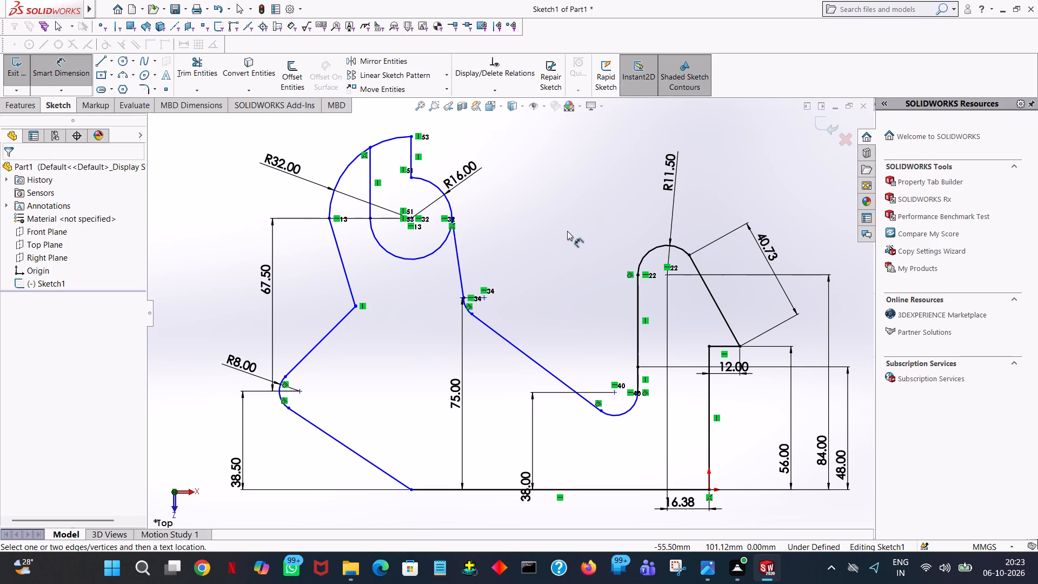
Dimension the horizontal distance from the origin to the valley arc's centre and set it to 37 mm.
{"action": "left_click", "coordinate": [614, 393]}
{"action": "left_click", "coordinate": [709, 488]}
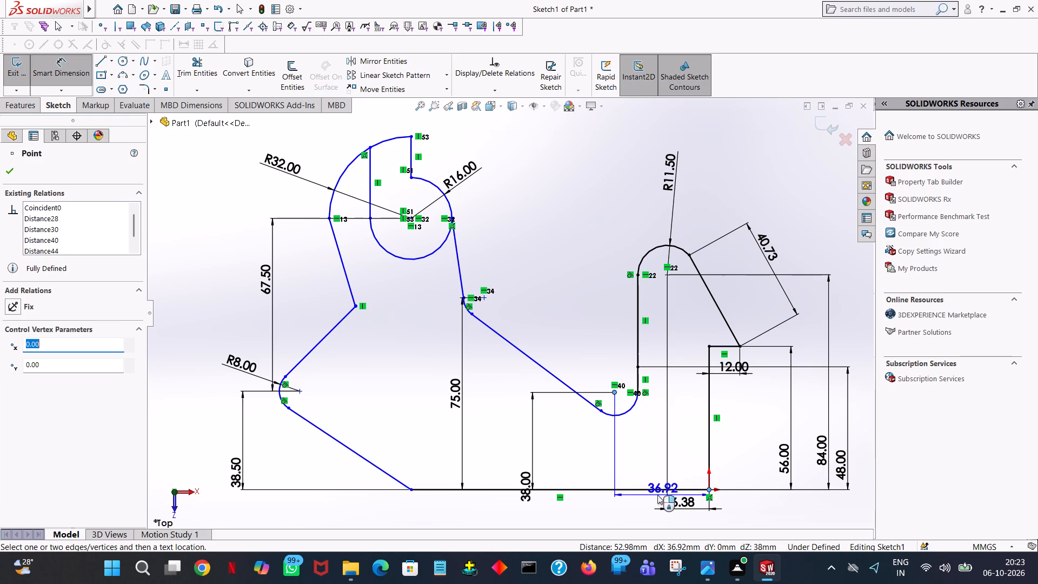
{"action": "left_click", "coordinate": [636, 517]}
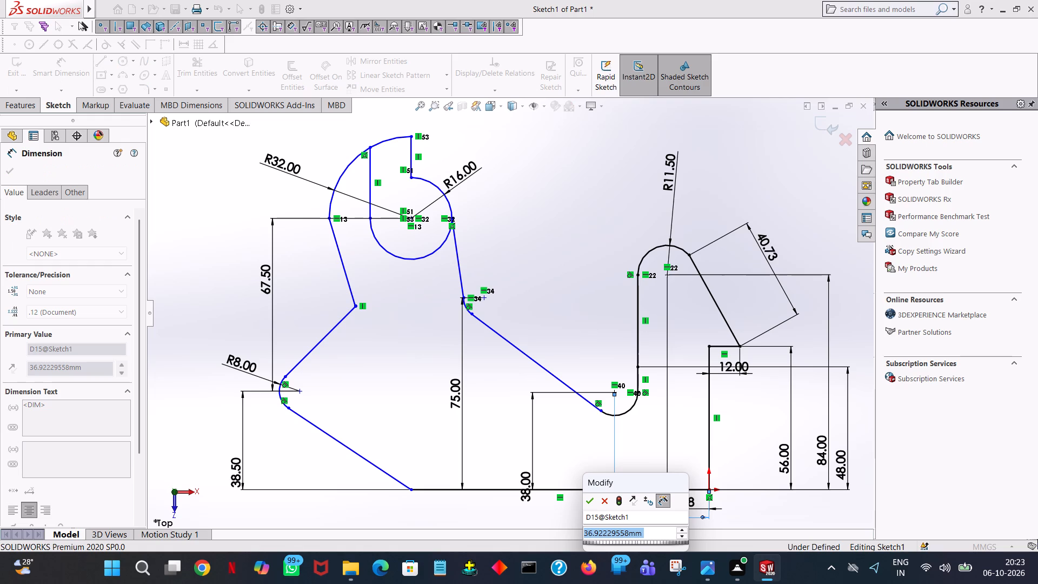
{"action": "type", "text": "37"}
{"action": "key", "text": "Return"}
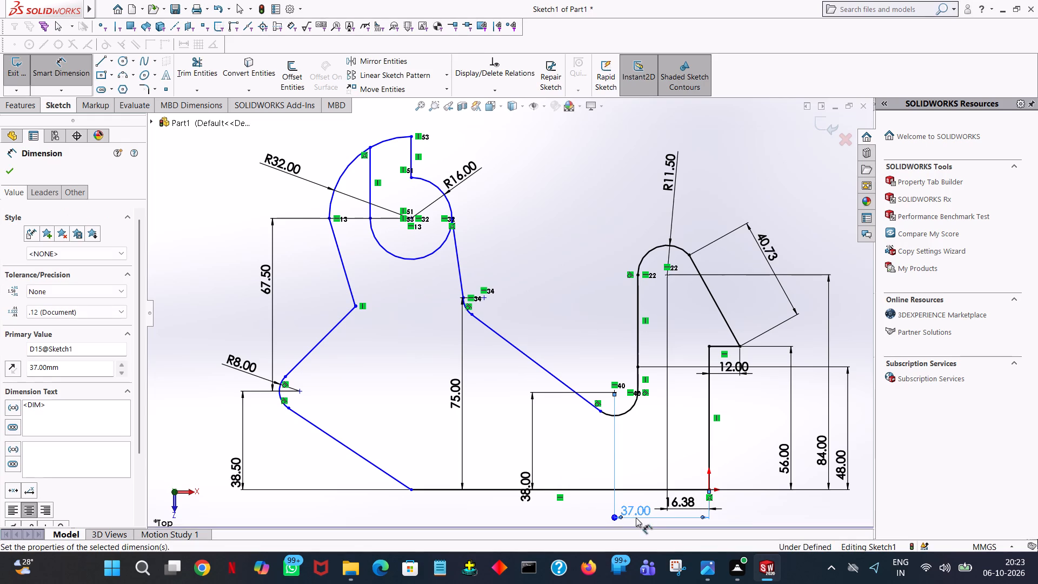
{"action": "left_click", "coordinate": [574, 216]}
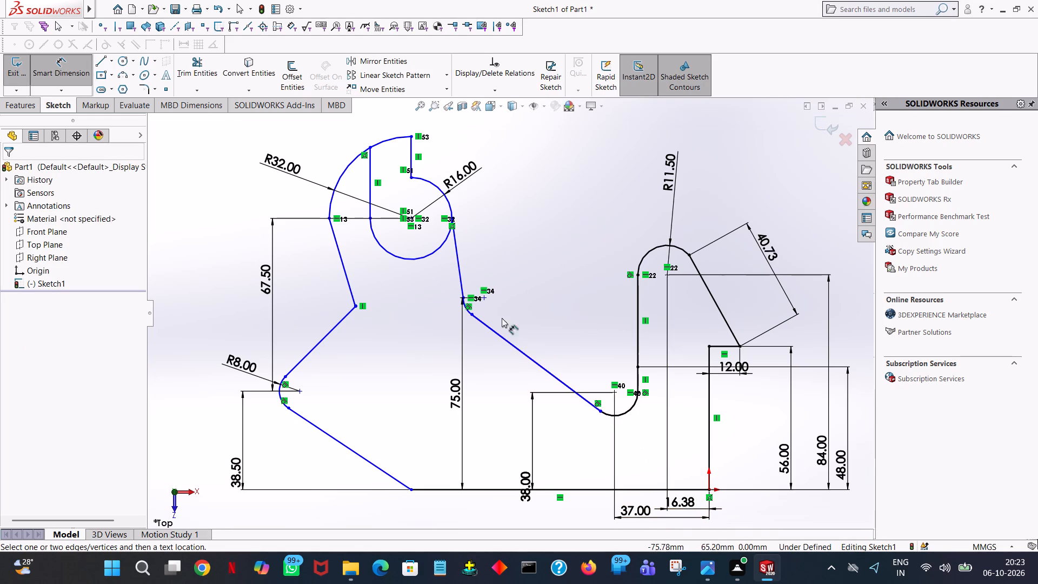
Dimension the horizontal distance from the origin to the centre of the small arc at the hook's neck.
{"action": "left_click", "coordinate": [484, 298]}
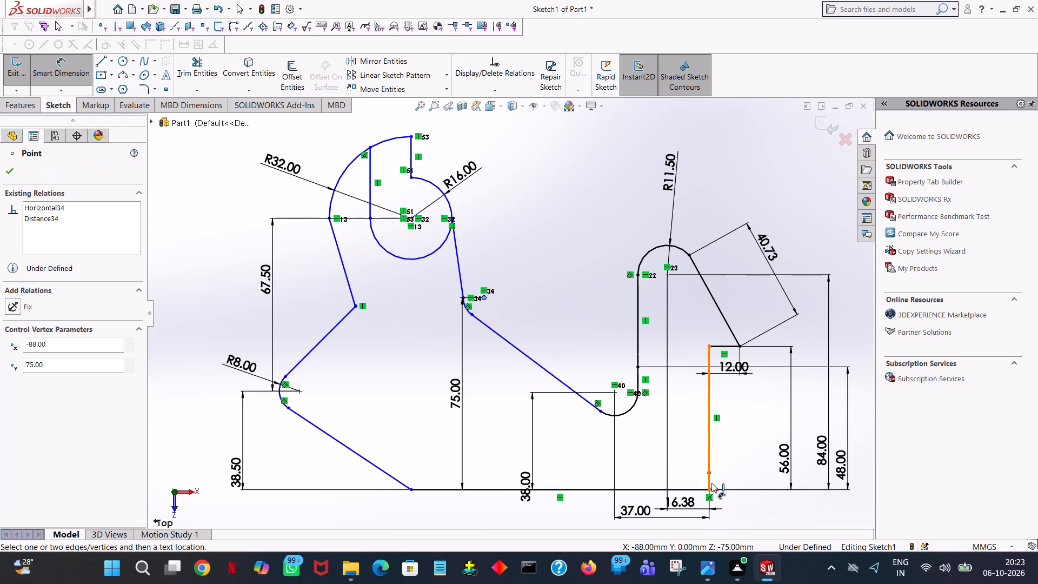
{"action": "left_click", "coordinate": [709, 489]}
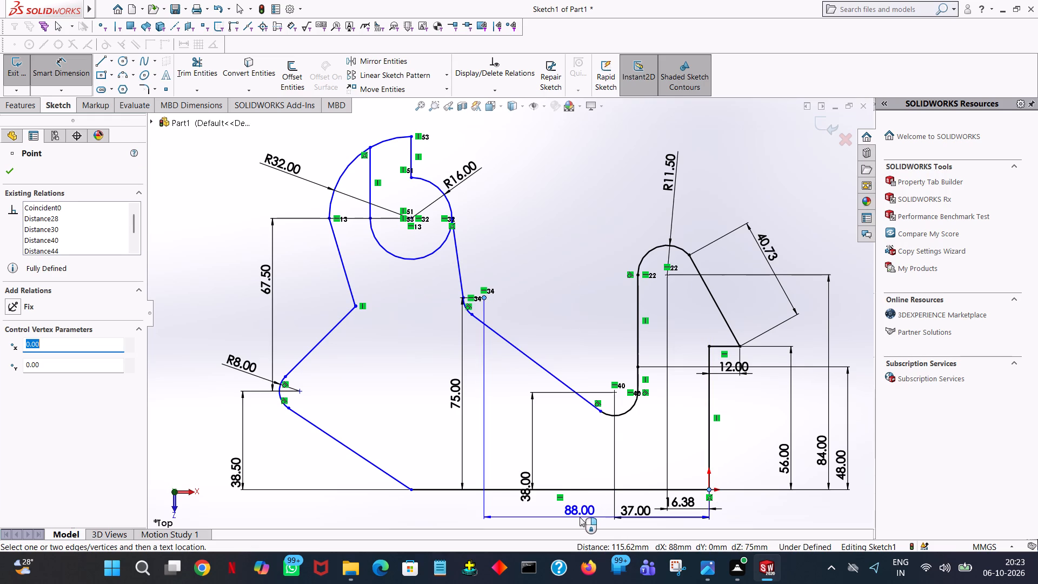
{"action": "left_click", "coordinate": [580, 517]}
{"action": "left_click", "coordinate": [531, 497]}
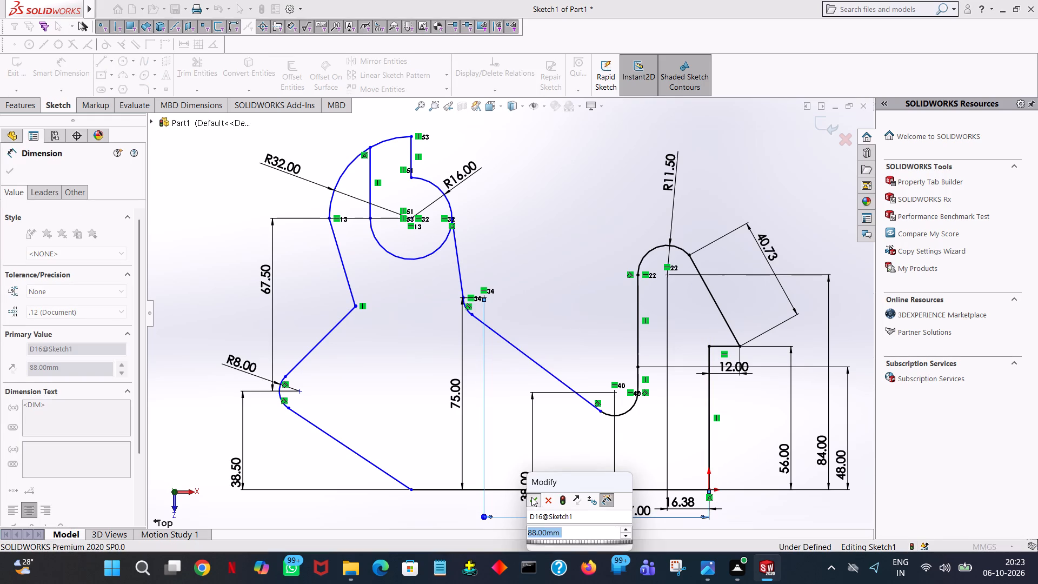
Dimension the horizontal distance from the origin to the centre of the R8 arc on the outer corner.
{"action": "left_click", "coordinate": [559, 212]}
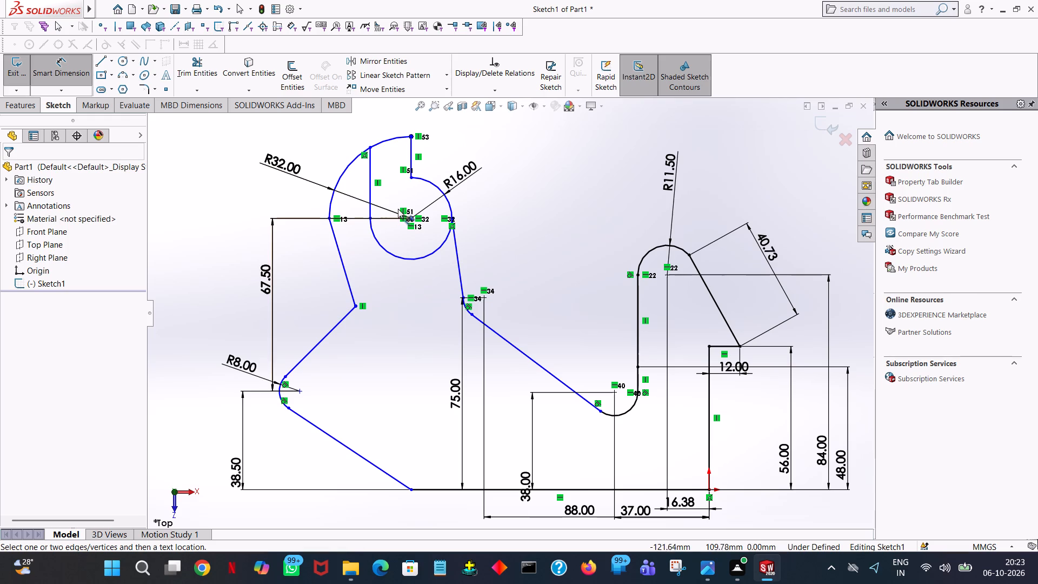
{"action": "left_click", "coordinate": [301, 391]}
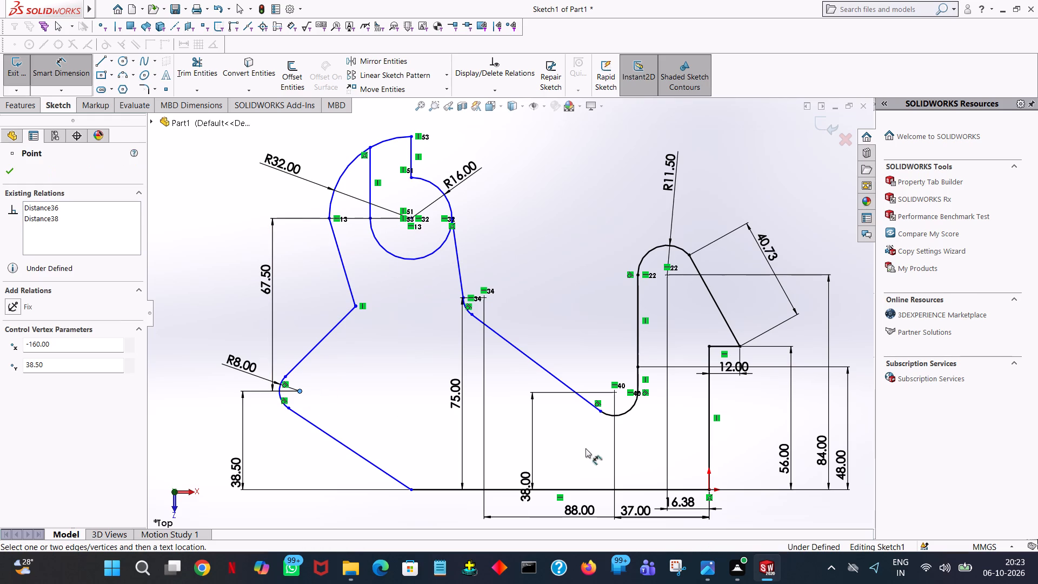
{"action": "left_click", "coordinate": [709, 489]}
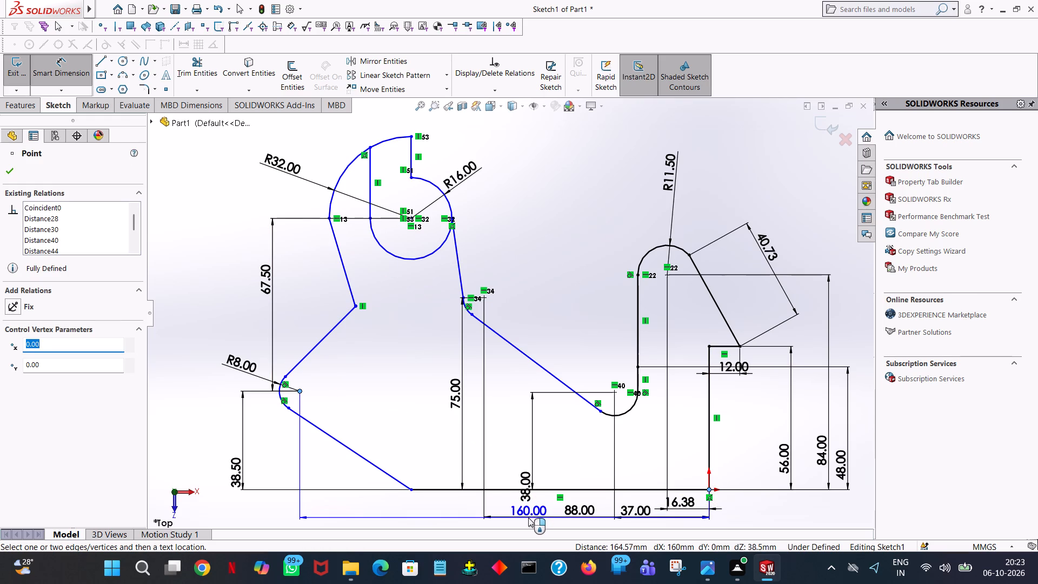
{"action": "left_click", "coordinate": [528, 517]}
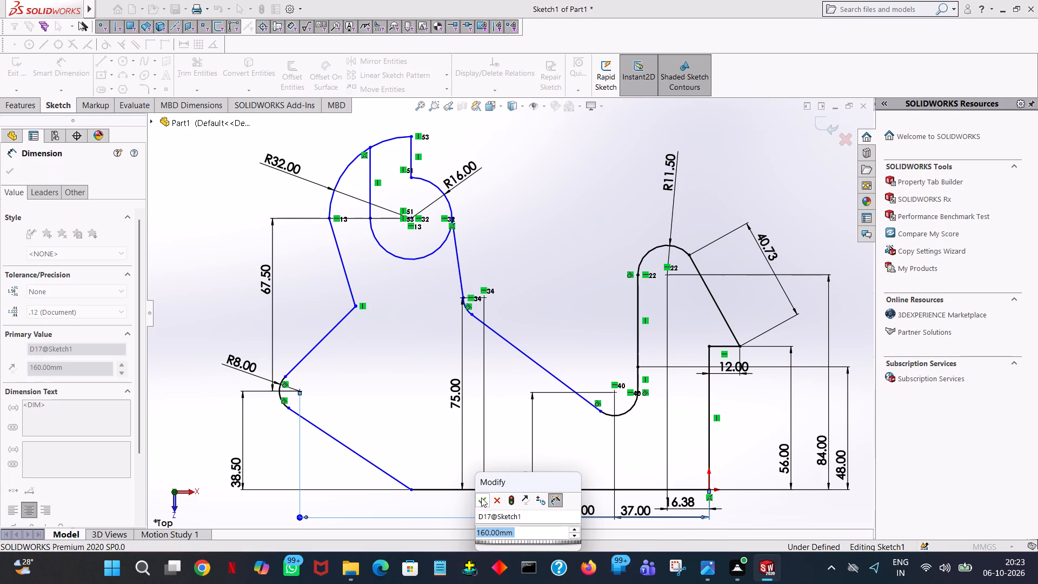
{"action": "left_click", "coordinate": [481, 497]}
{"action": "left_click", "coordinate": [581, 209]}
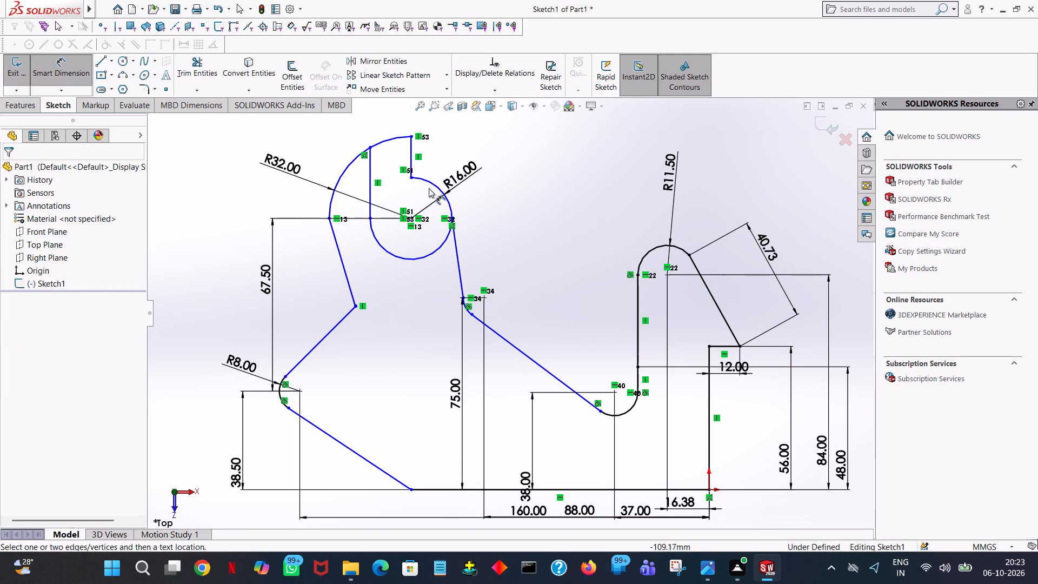
Dimension the length of the slanted line running from the R8 arc down to the base line.
{"action": "left_click", "coordinate": [309, 423]}
{"action": "left_click", "coordinate": [305, 440]}
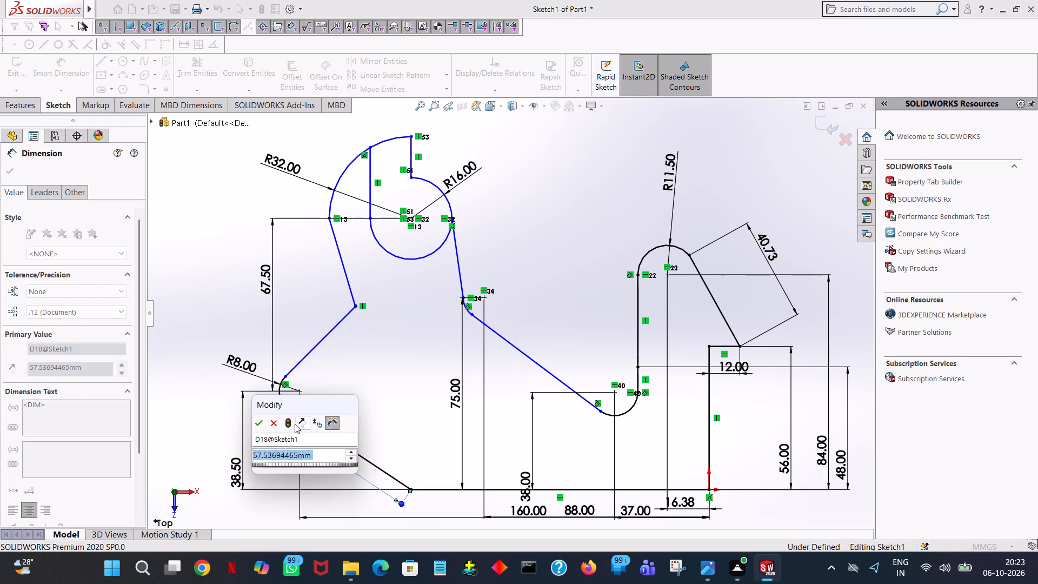
{"action": "left_click", "coordinate": [259, 424]}
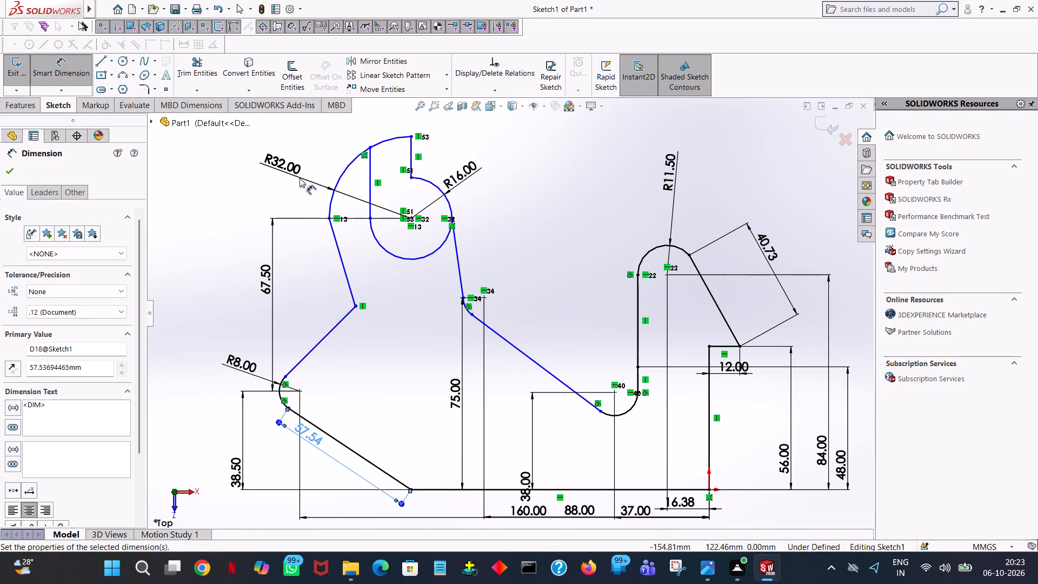
{"action": "left_click", "coordinate": [229, 187]}
Dimension the length of the slanted line rising from the R8 arc towards the hook.
{"action": "left_click", "coordinate": [307, 353]}
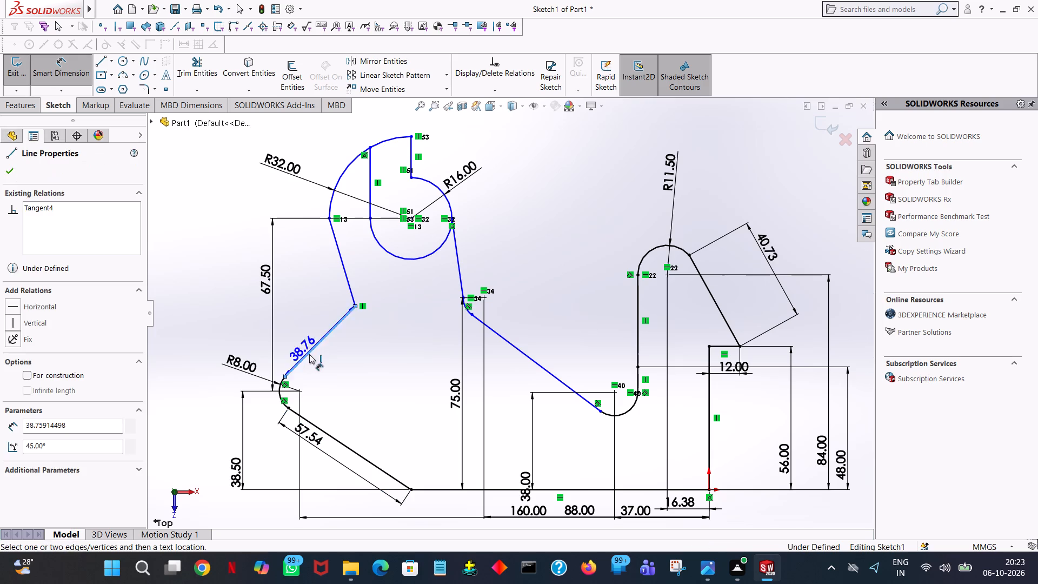
{"action": "left_click", "coordinate": [289, 318]}
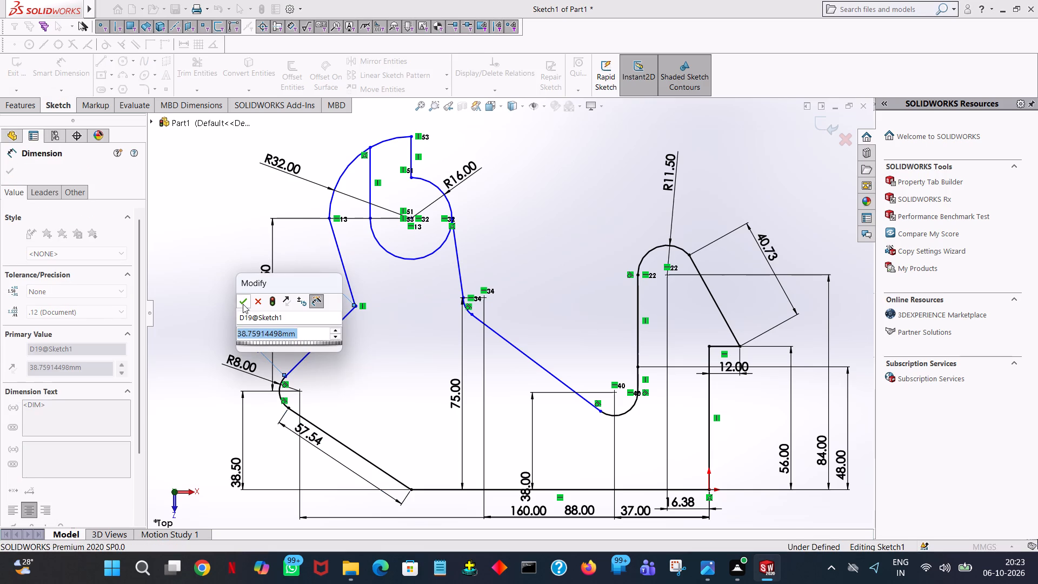
{"action": "left_click", "coordinate": [242, 302]}
{"action": "left_click", "coordinate": [220, 212]}
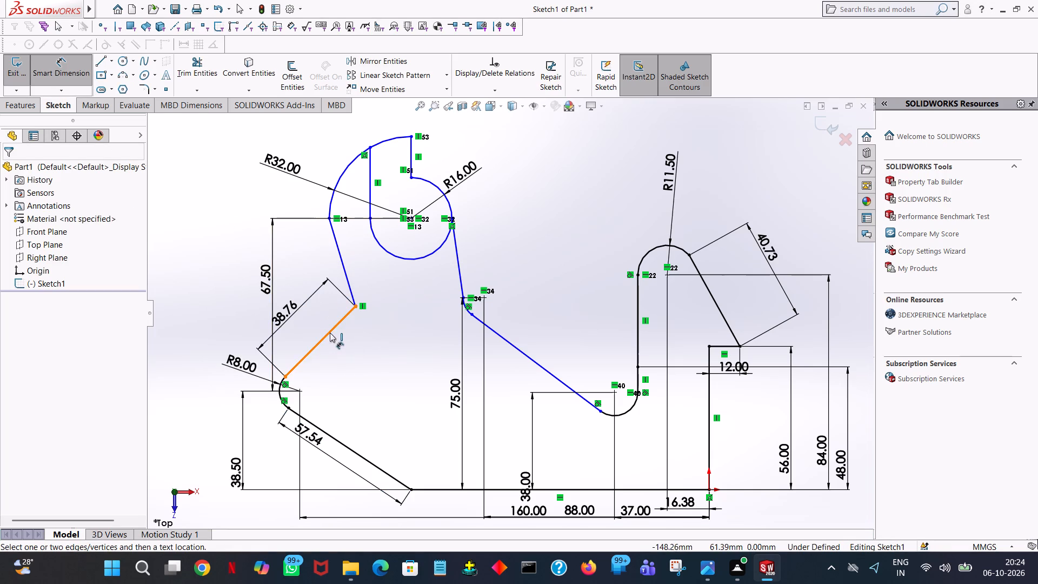
Dimension the angle between the slanted line above the R8 arc and the horizontal base line.
{"action": "left_click", "coordinate": [329, 333]}
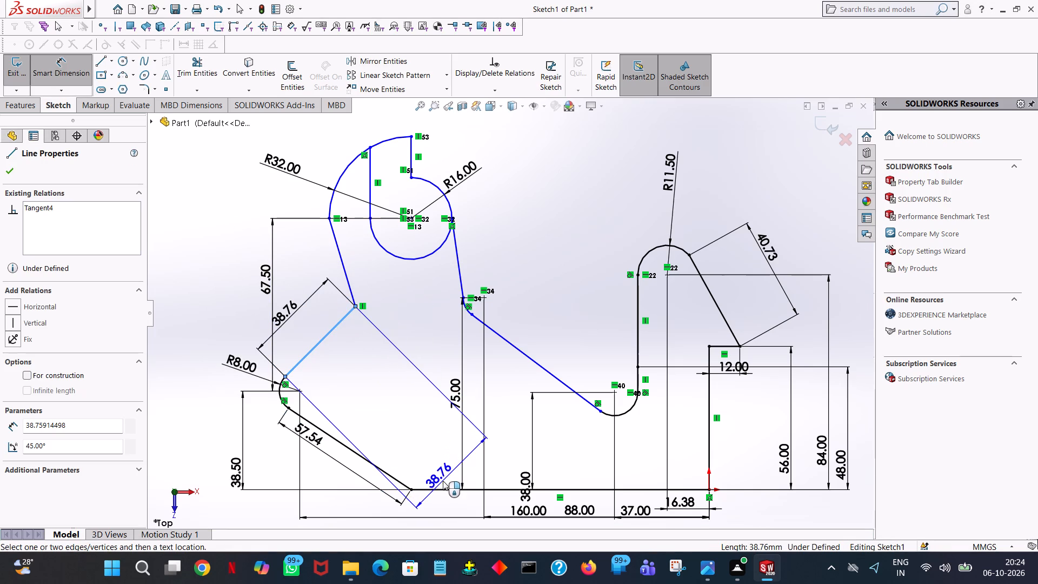
{"action": "left_click", "coordinate": [442, 489]}
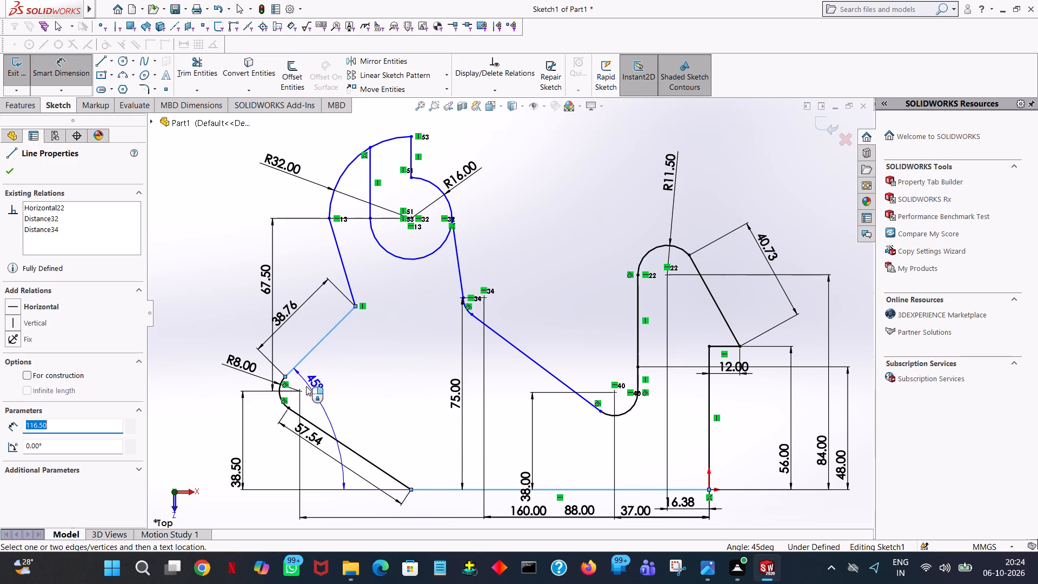
{"action": "left_click", "coordinate": [304, 387]}
{"action": "left_click", "coordinate": [257, 371]}
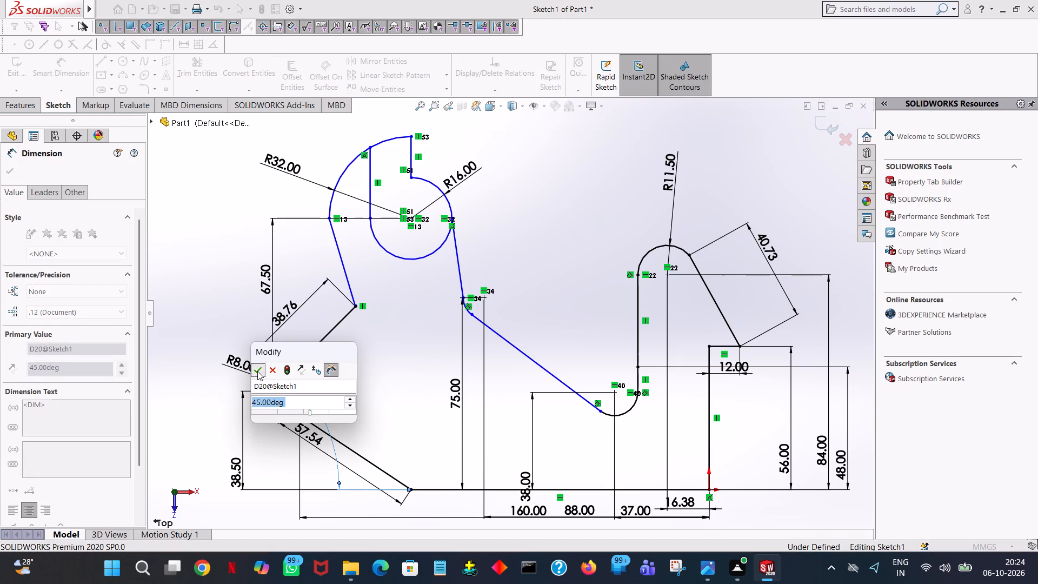
{"action": "left_click", "coordinate": [581, 261]}
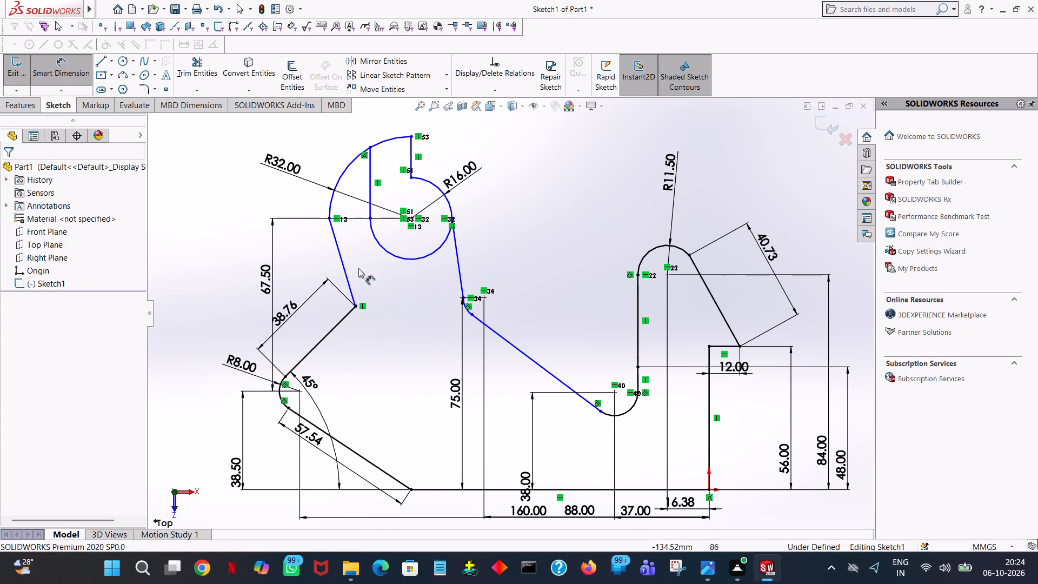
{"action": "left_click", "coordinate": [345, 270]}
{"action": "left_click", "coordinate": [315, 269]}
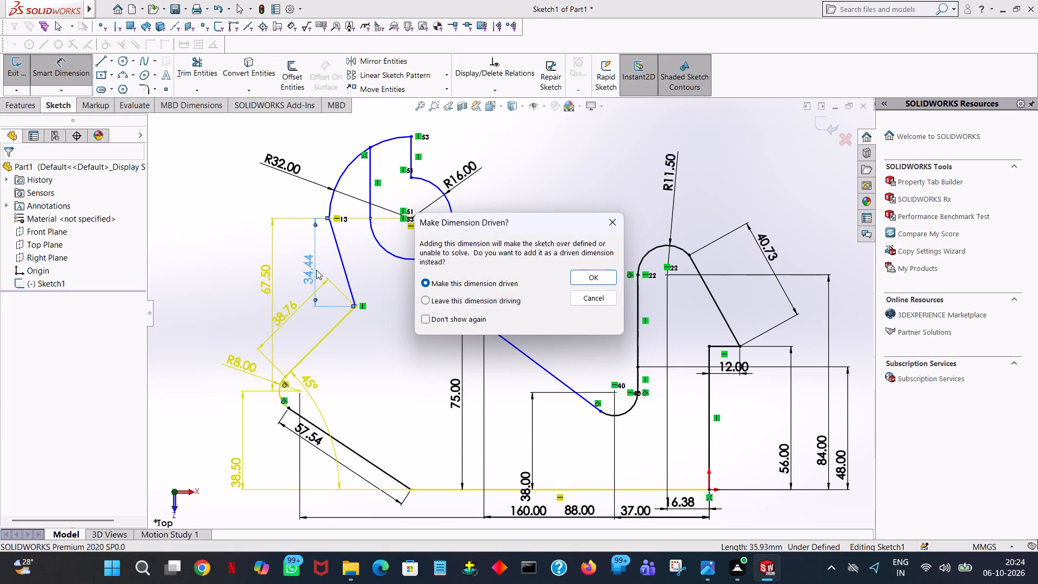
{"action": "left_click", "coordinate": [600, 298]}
Dimension the acute angle between the base line and the slanted line running up to the R32 arc.
{"action": "left_click", "coordinate": [343, 271]}
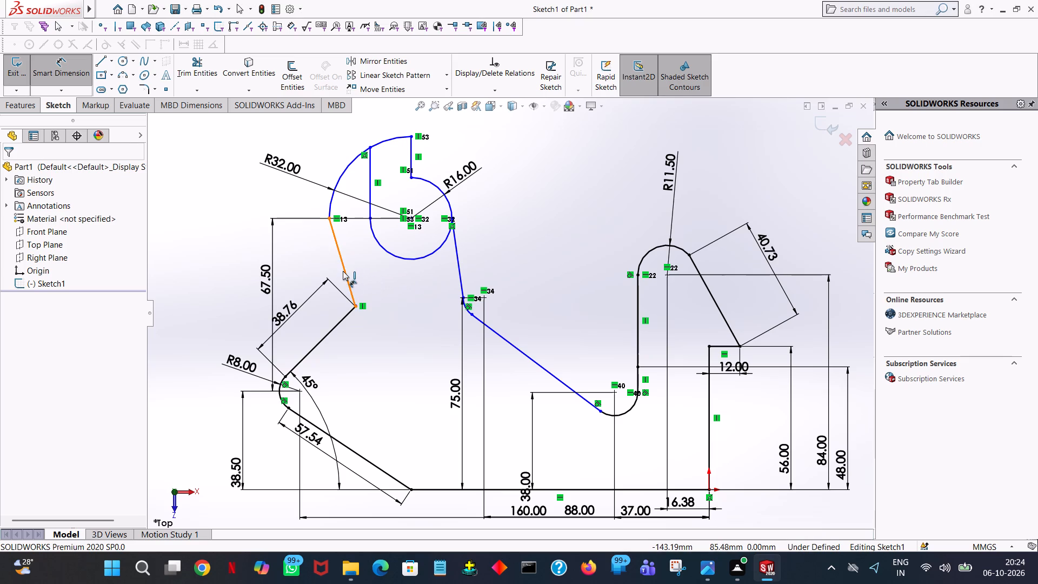
{"action": "left_click", "coordinate": [456, 490]}
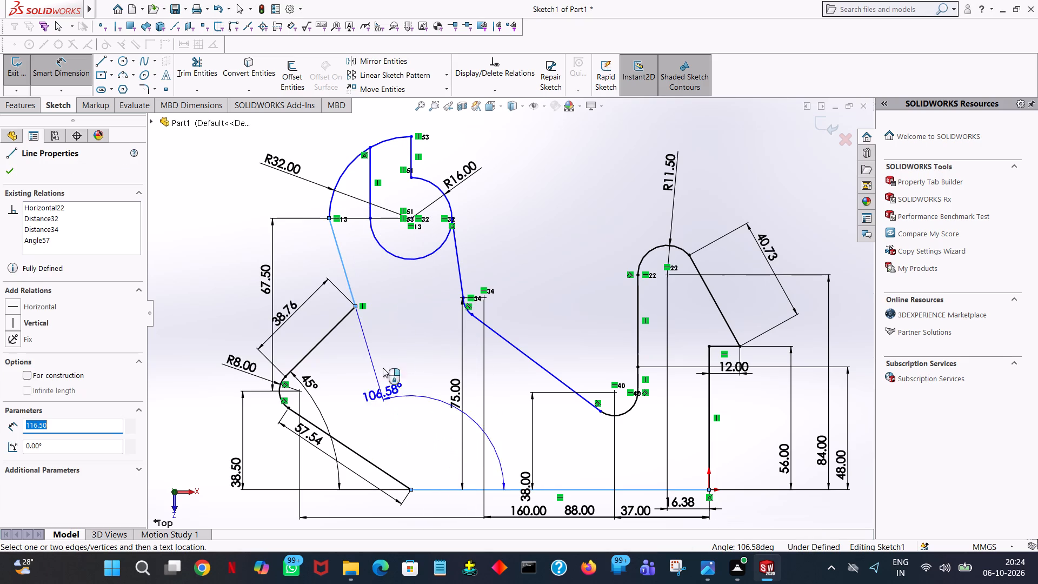
{"action": "left_click", "coordinate": [366, 439]}
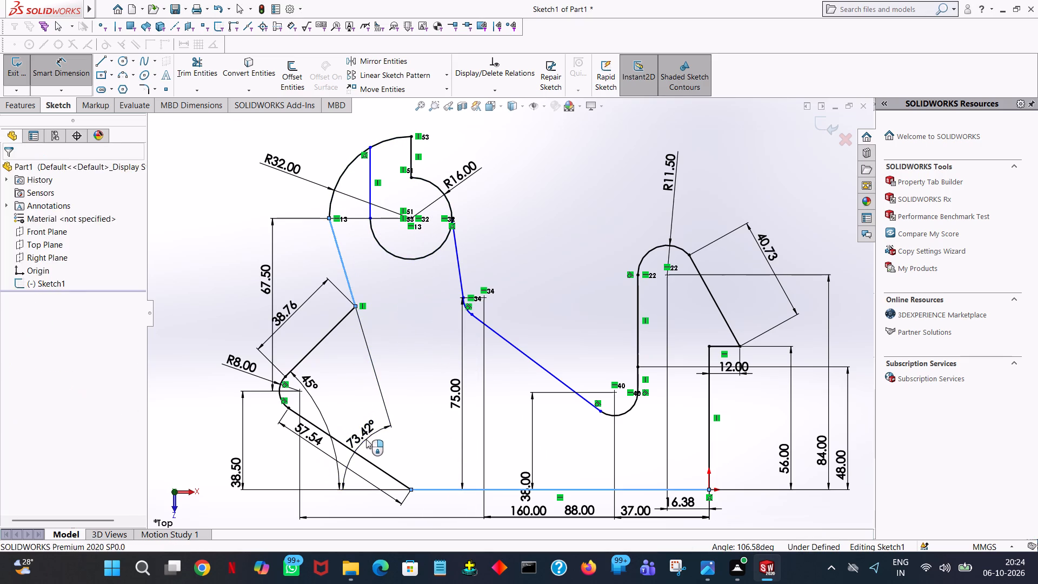
{"action": "left_click", "coordinate": [312, 426]}
{"action": "left_click", "coordinate": [315, 426]}
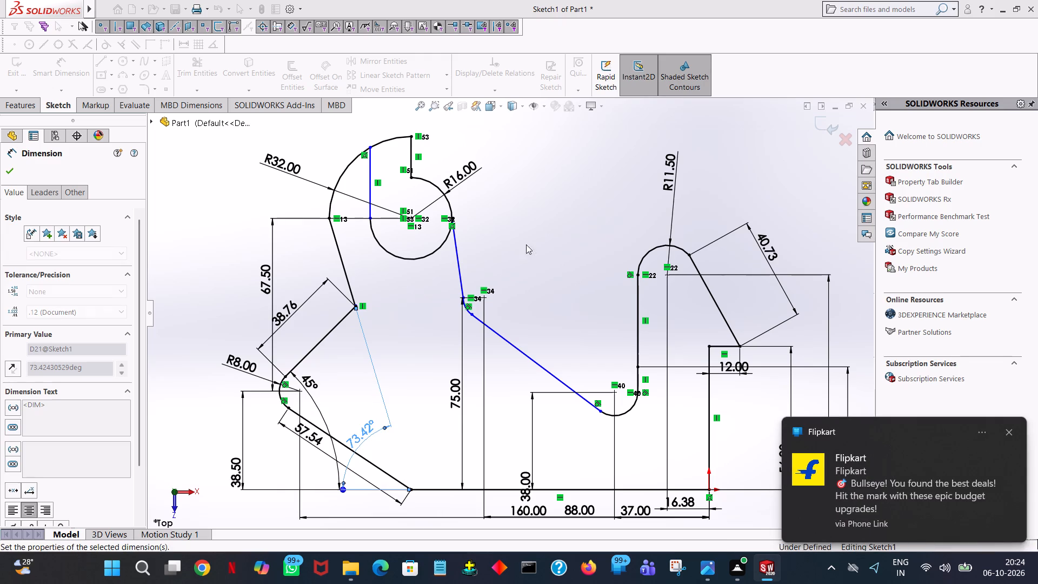
{"action": "left_click", "coordinate": [544, 233]}
Dimension the horizontal distance between the vertical line inside the hook head and the centre of the R32 arc.
{"action": "left_click", "coordinate": [370, 179]}
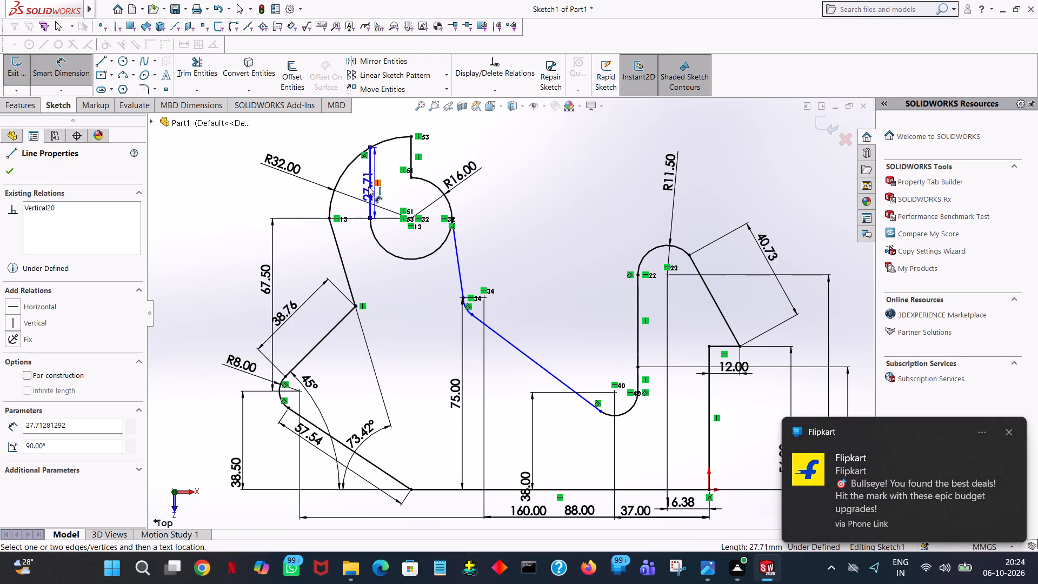
{"action": "left_click", "coordinate": [338, 188]}
{"action": "left_click", "coordinate": [339, 221]}
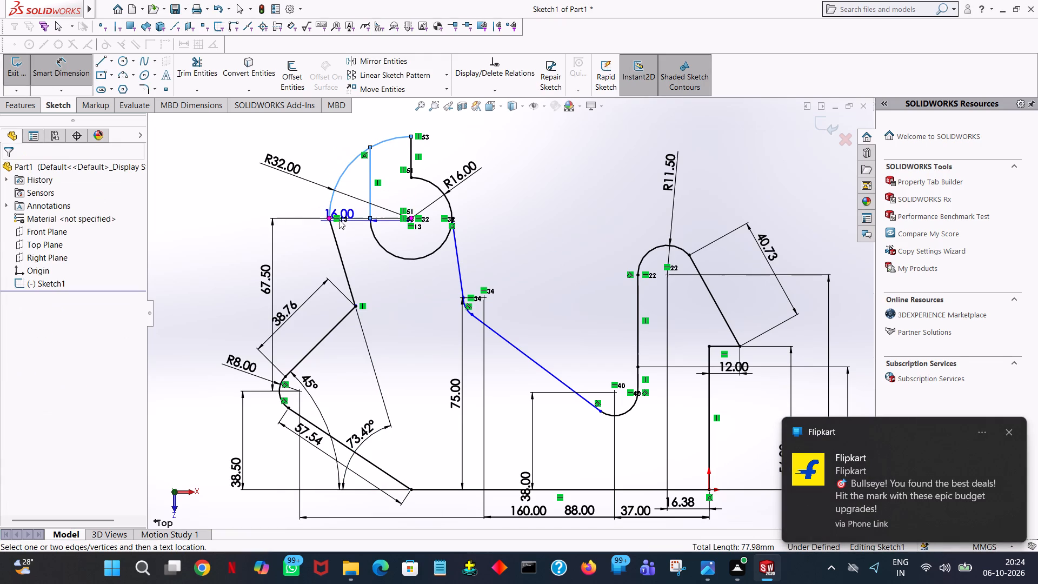
{"action": "left_click", "coordinate": [341, 216]}
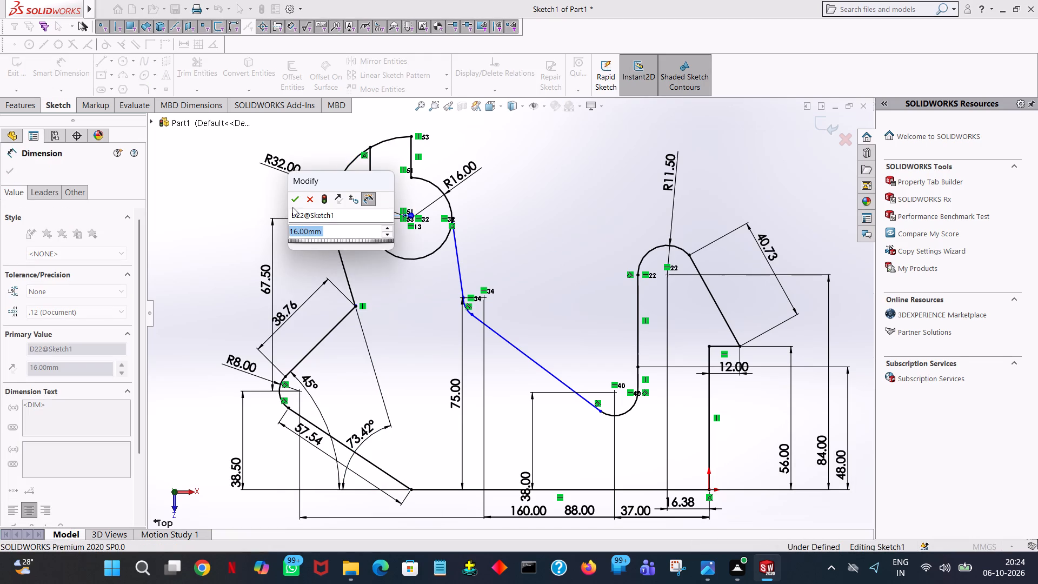
{"action": "left_click", "coordinate": [291, 199]}
{"action": "left_click", "coordinate": [525, 159]}
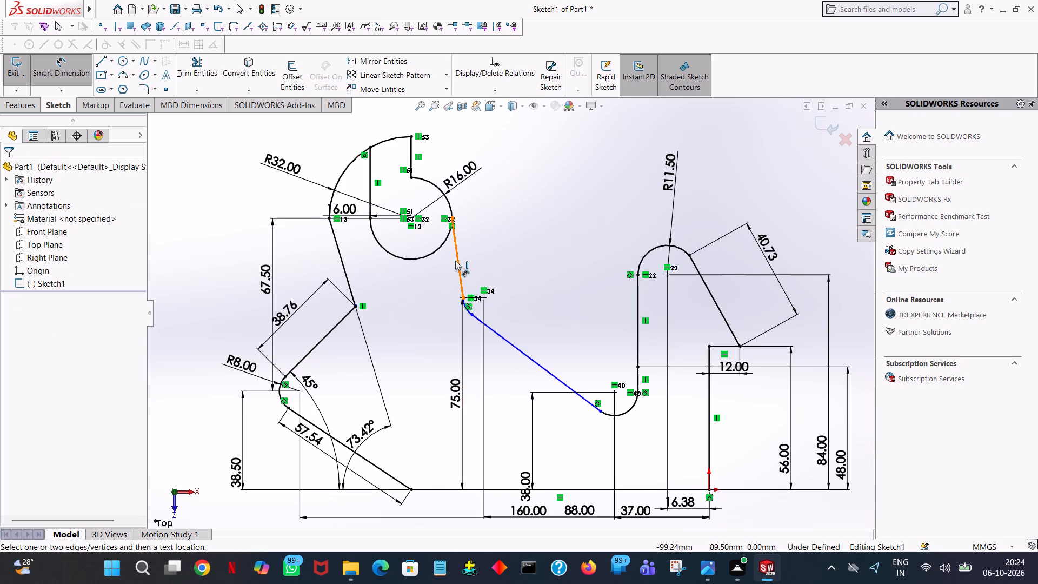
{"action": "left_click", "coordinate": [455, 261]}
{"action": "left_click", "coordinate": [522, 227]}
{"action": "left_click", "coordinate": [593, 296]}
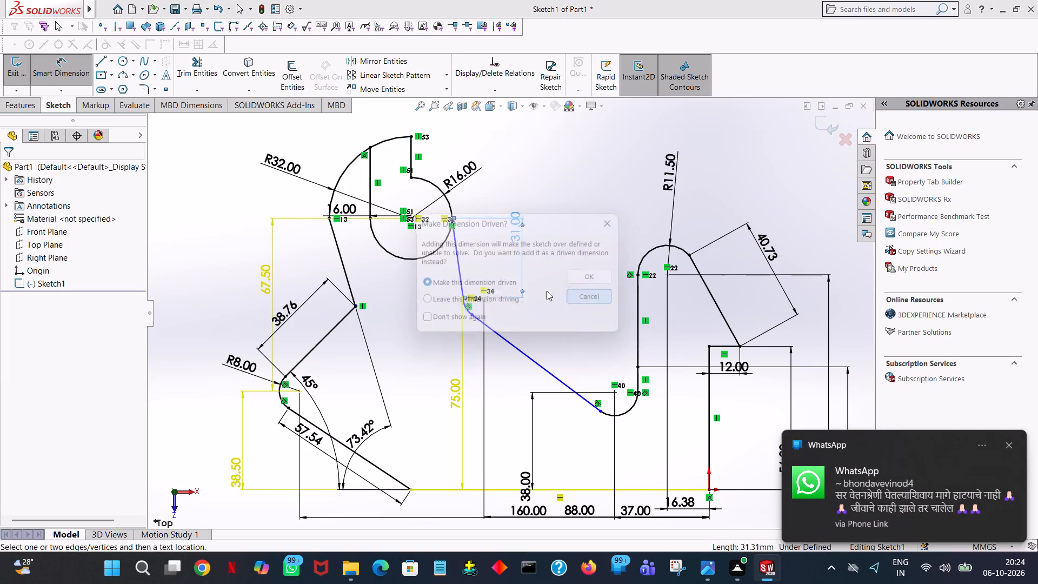
Dimension the angle between the hook's neck line below the R16 arc and the slanted line above the R8 arc.
{"action": "left_click", "coordinate": [458, 274]}
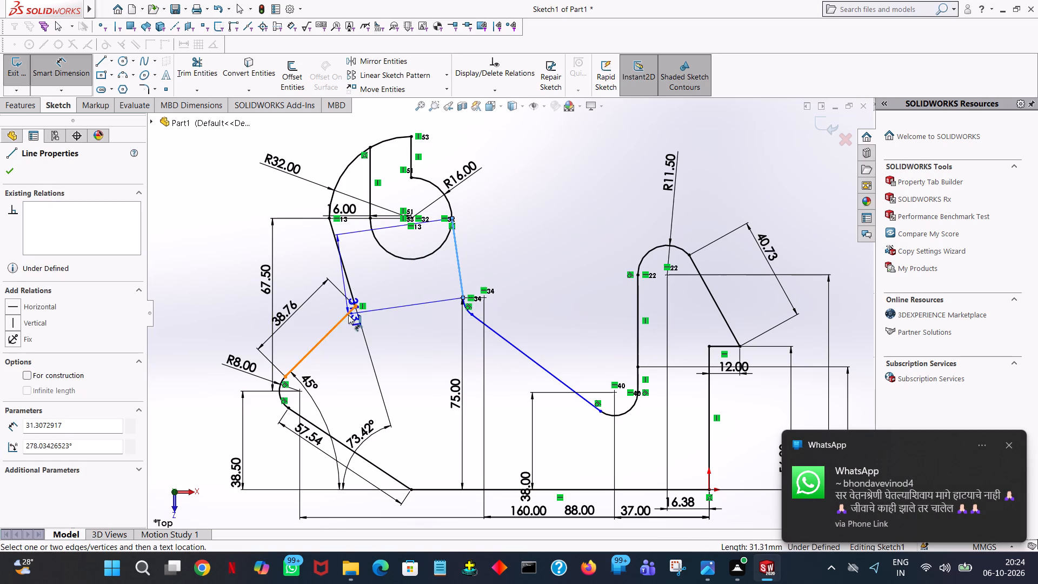
{"action": "left_click", "coordinate": [348, 315]}
{"action": "left_click", "coordinate": [420, 229]}
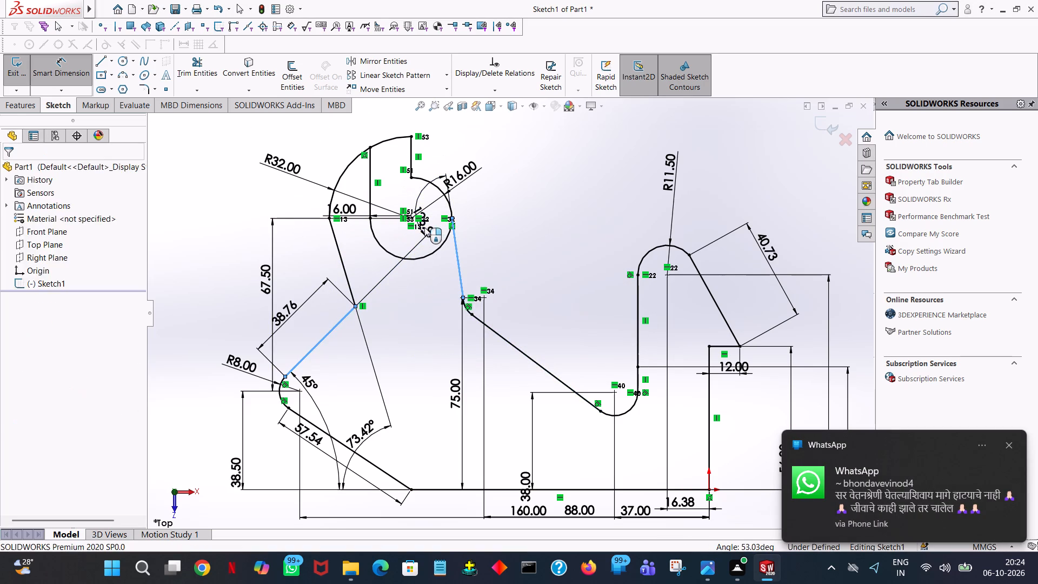
{"action": "left_click", "coordinate": [375, 214]}
{"action": "left_click", "coordinate": [641, 183]}
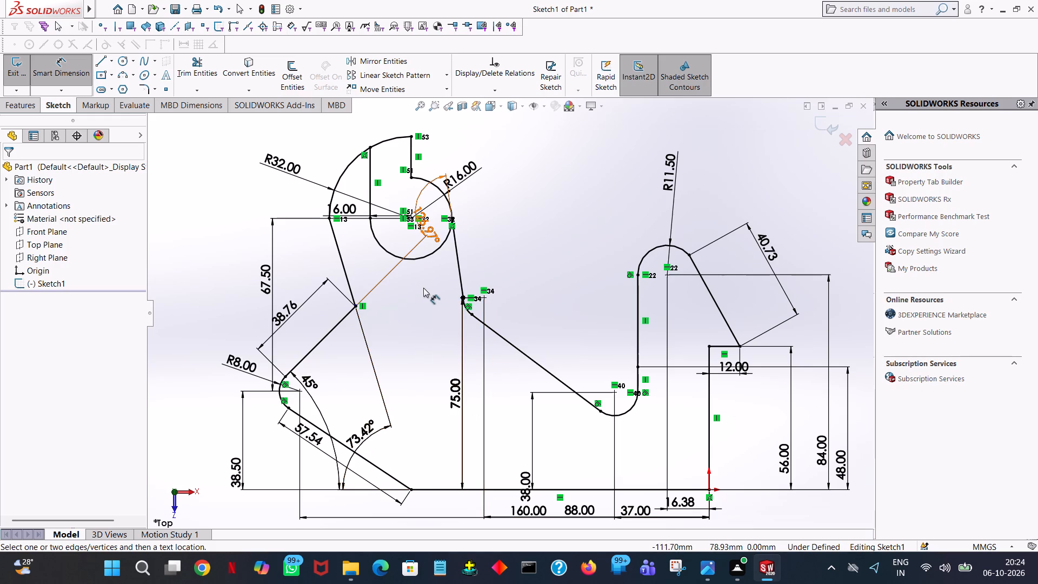
Extrude both closed regions of the hook profile sketch 13 mm as a blind boss from the sketch plane.
{"action": "scroll", "coordinate": [423, 288], "scroll_direction": "down", "scroll_amount": 3, "text": "ctrl"}
{"action": "scroll", "coordinate": [423, 288], "scroll_direction": "left", "scroll_amount": 5}
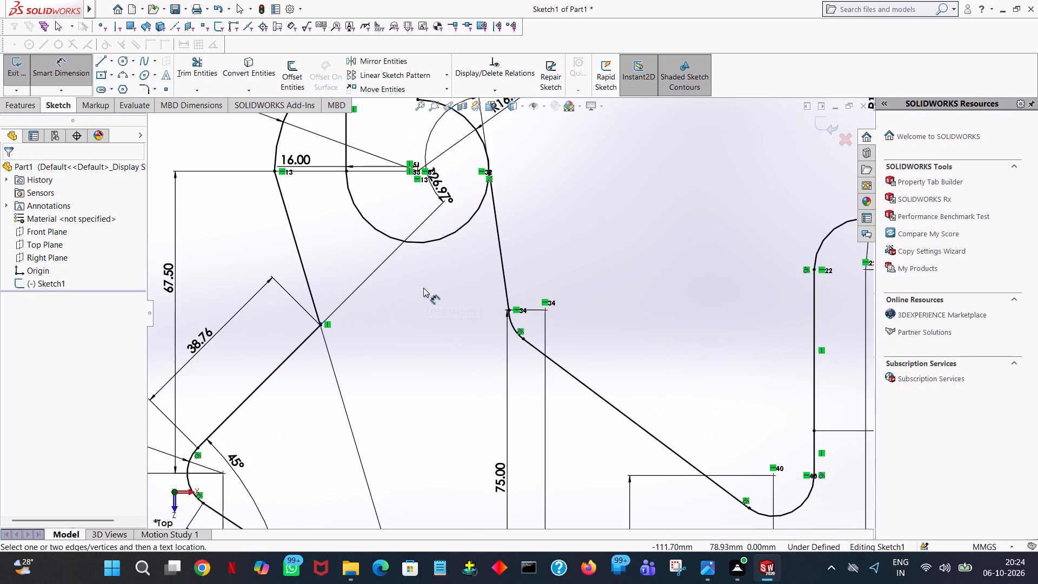
{"action": "scroll", "coordinate": [423, 288], "scroll_direction": "down", "scroll_amount": 2, "text": "ctrl"}
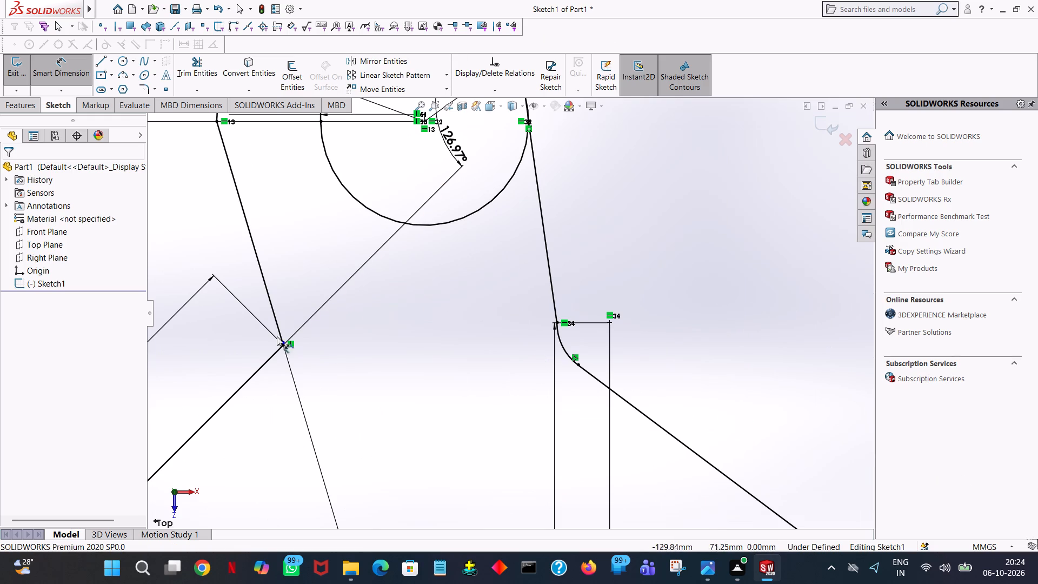
{"action": "left_click", "coordinate": [22, 111]}
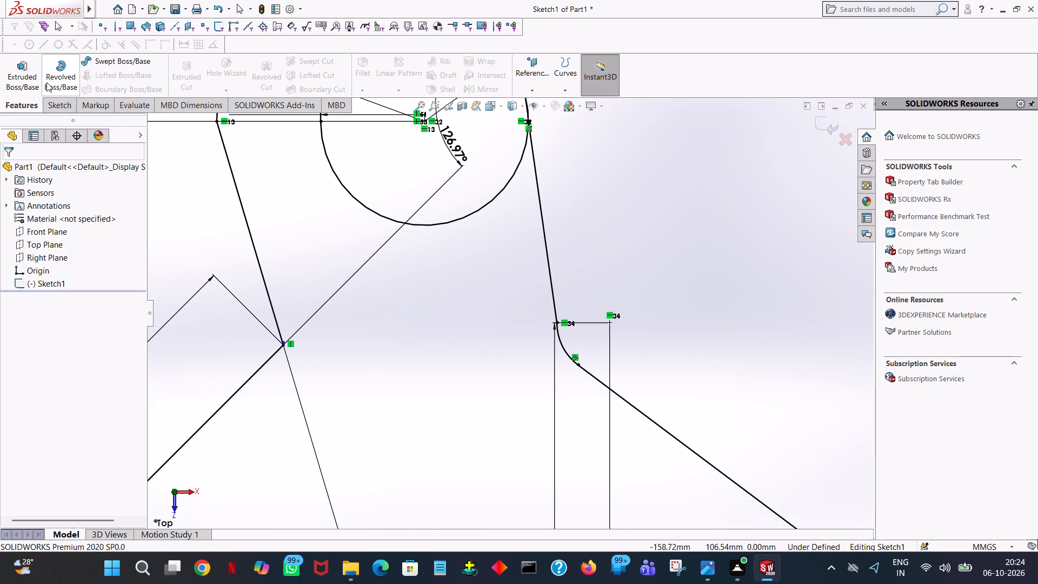
{"action": "left_click", "coordinate": [21, 83]}
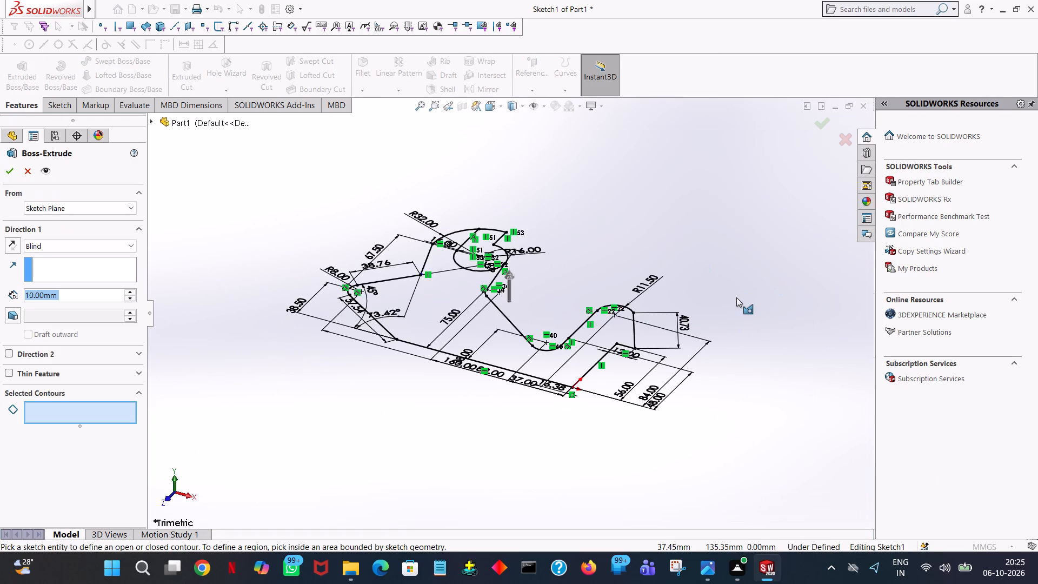
{"action": "left_click", "coordinate": [590, 347]}
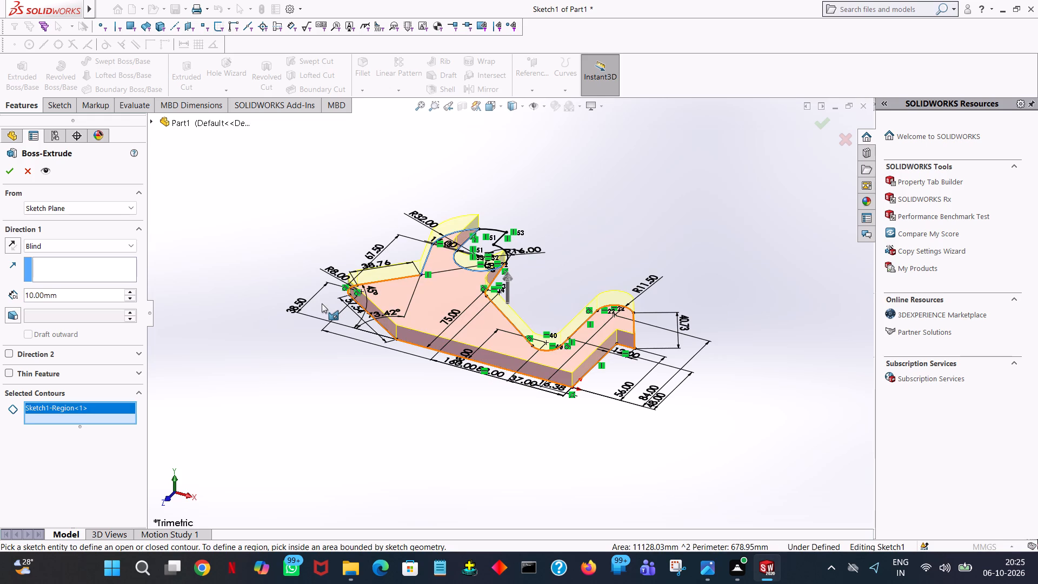
{"action": "middle_click_drag", "start_coordinate": [550, 240], "coordinate": [557, 281]}
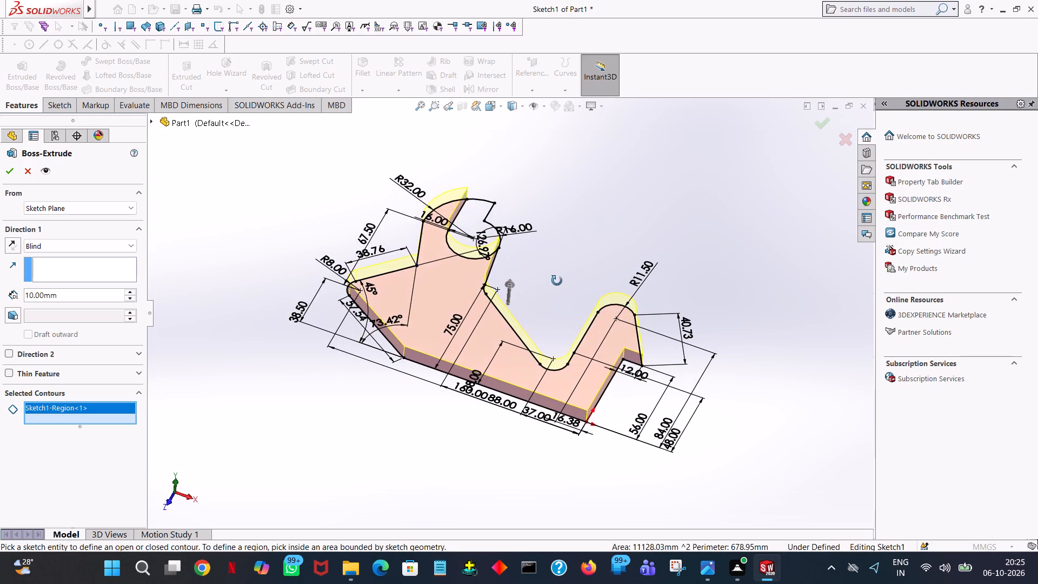
{"action": "middle_click_drag", "start_coordinate": [557, 281], "coordinate": [556, 283]}
{"action": "left_click", "coordinate": [485, 202]}
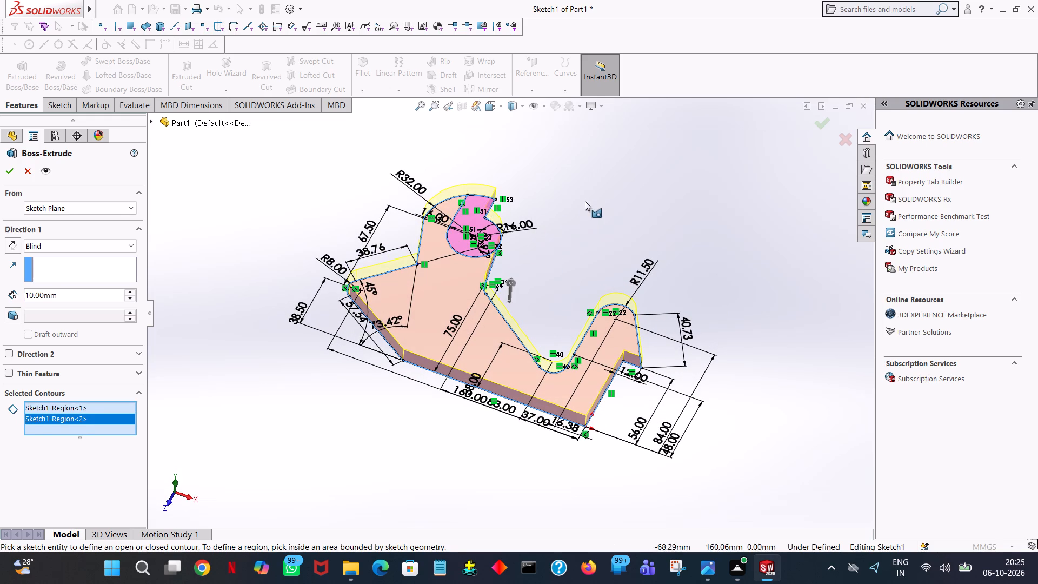
{"action": "double_click", "coordinate": [101, 294]}
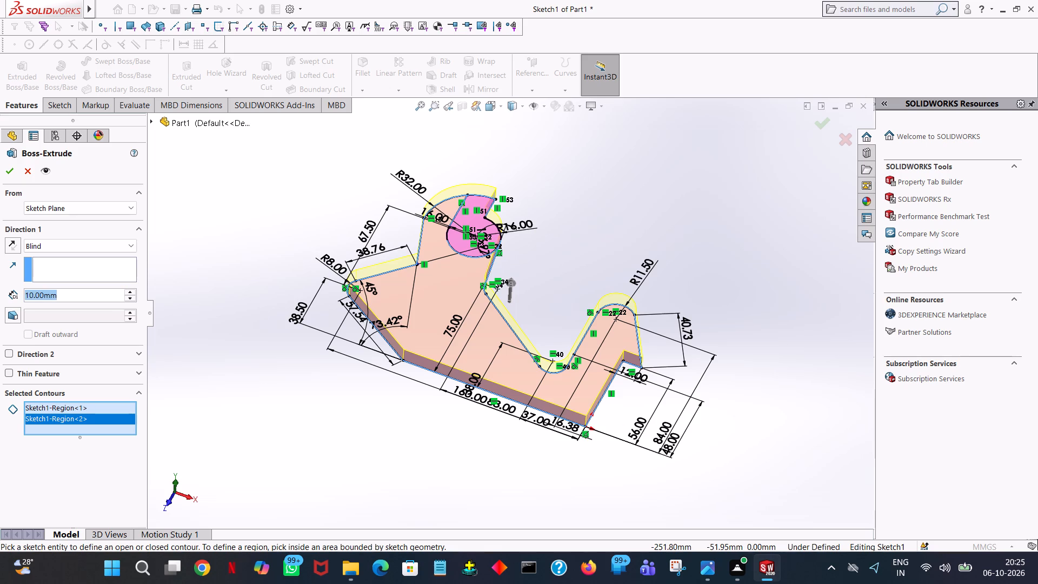
{"action": "type", "text": "13"}
{"action": "key", "text": "Return"}
{"action": "left_click", "coordinate": [11, 168]}
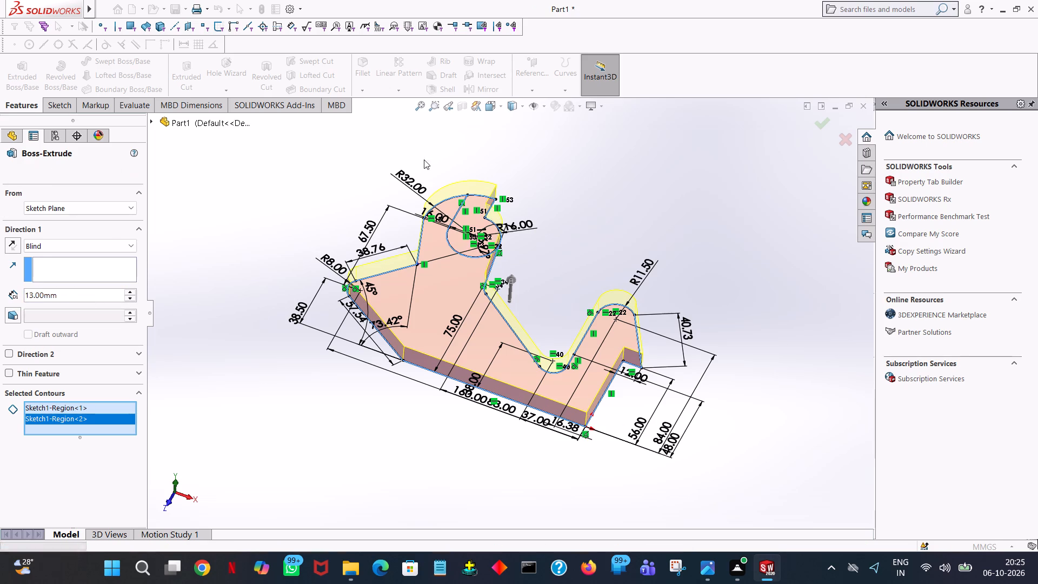
{"action": "left_click", "coordinate": [583, 152]}
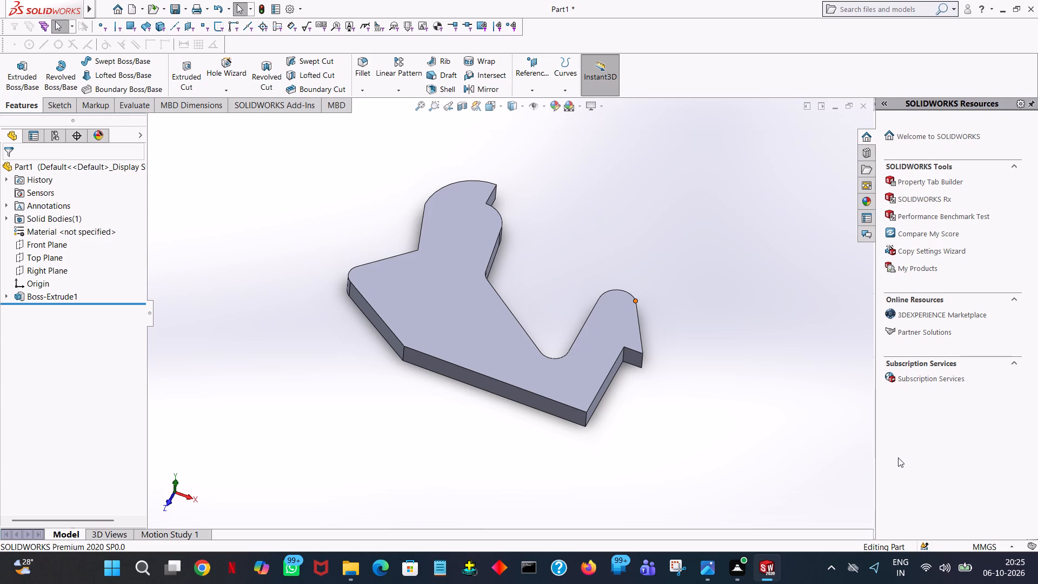
Start another Extruded Boss/Base with its sketch on the large top face of the hook body.
{"action": "left_click", "coordinate": [877, 583]}
{"action": "middle_click_drag", "start_coordinate": [550, 250], "coordinate": [550, 251]}
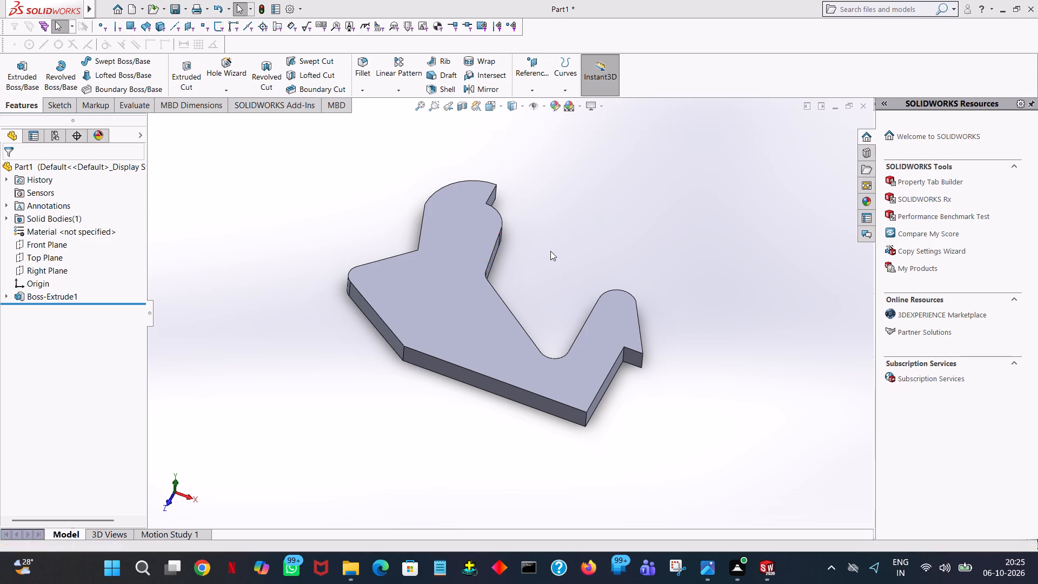
{"action": "middle_click_drag", "start_coordinate": [550, 251], "coordinate": [547, 302]}
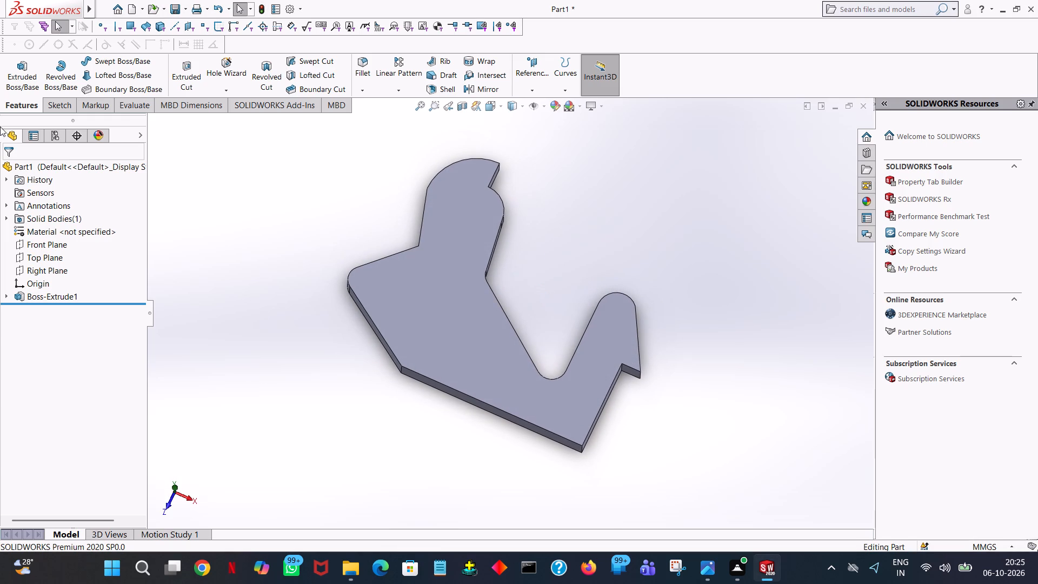
{"action": "left_click", "coordinate": [20, 76]}
{"action": "left_click", "coordinate": [465, 250]}
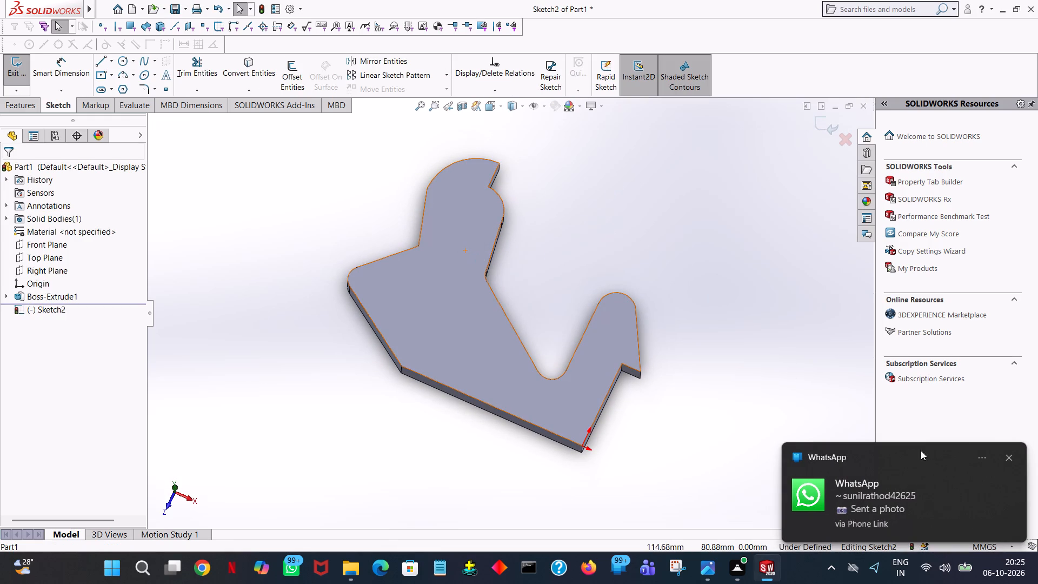
{"action": "left_click", "coordinate": [1011, 457]}
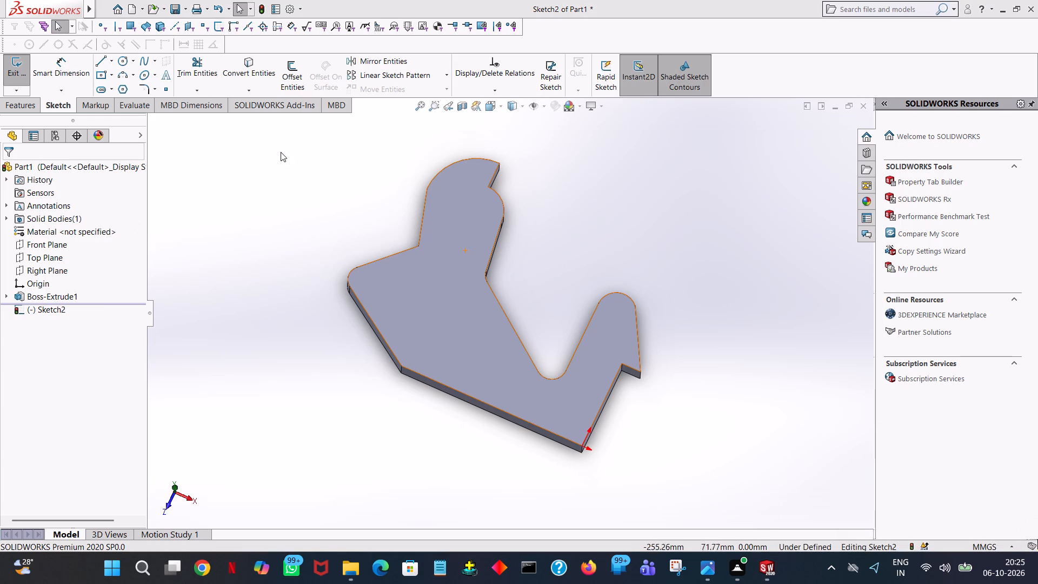
Convert the hook body's top face outline into entities of the new sketch.
{"action": "key", "text": "space"}
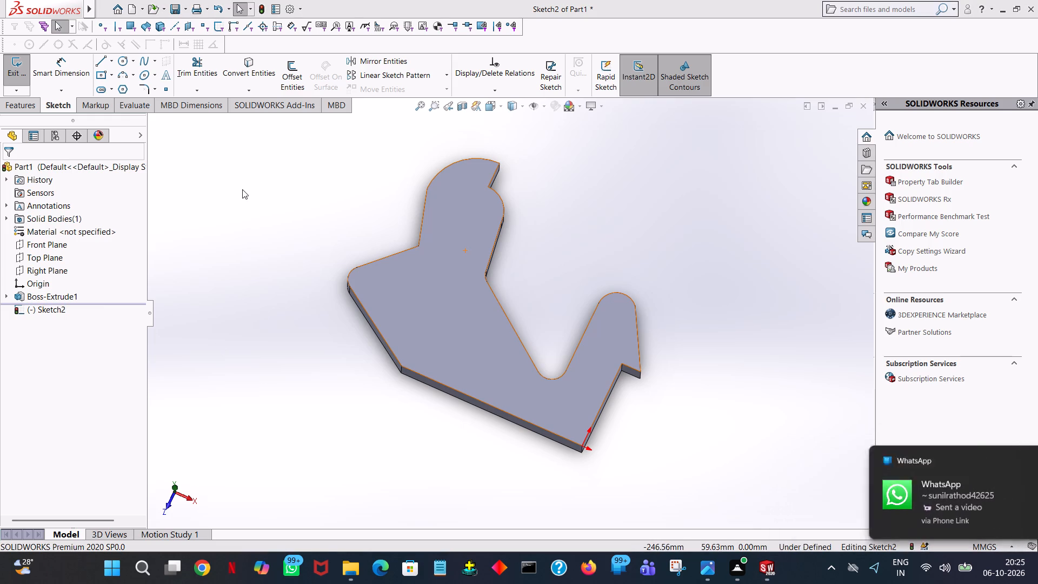
{"action": "key", "text": "space"}
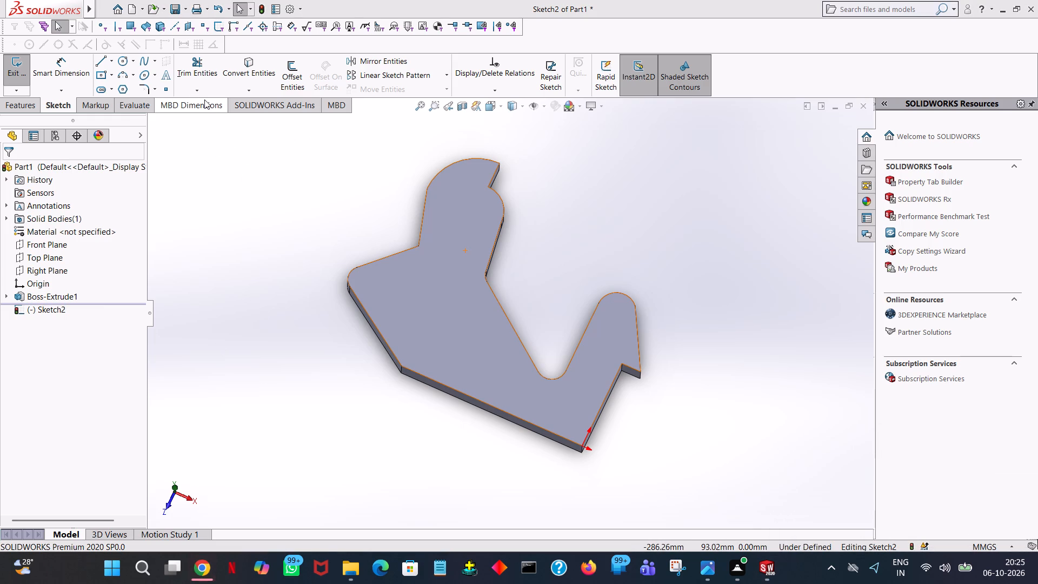
{"action": "key", "text": "space"}
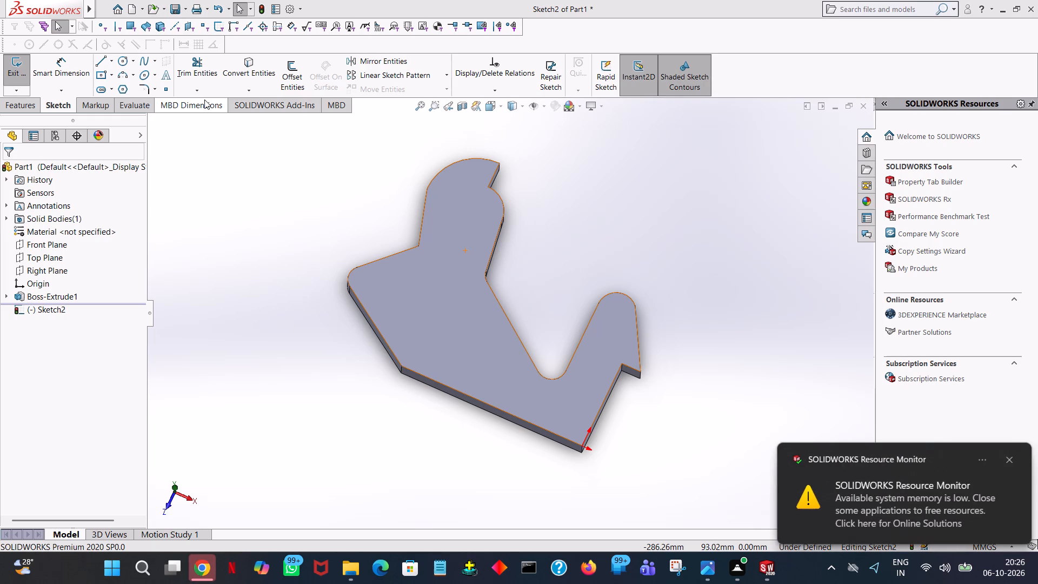
{"action": "key", "text": "space"}
{"action": "key", "text": "space"}
{"action": "key", "text": "space"}
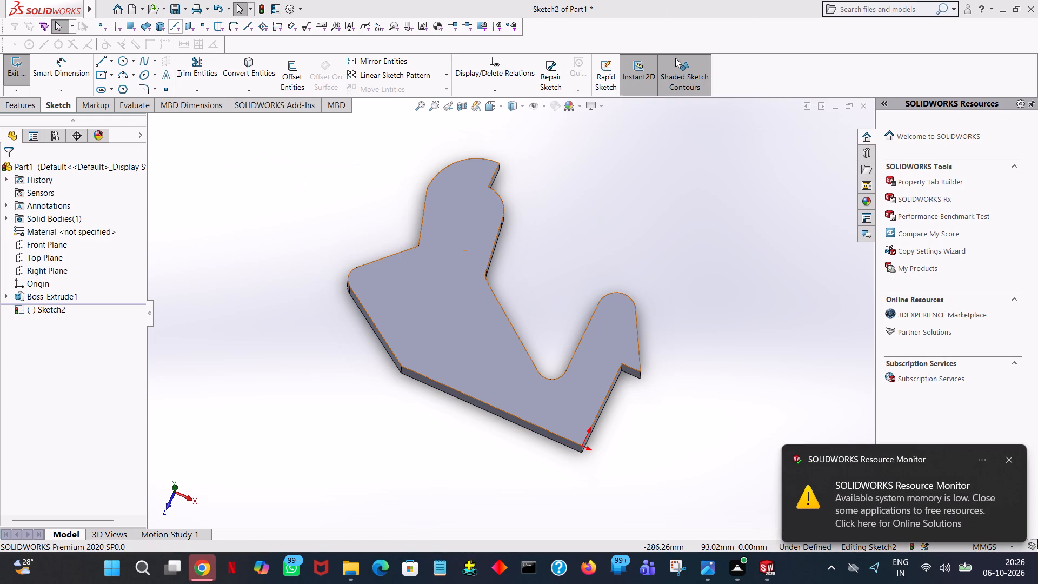
{"action": "left_click", "coordinate": [1010, 462]}
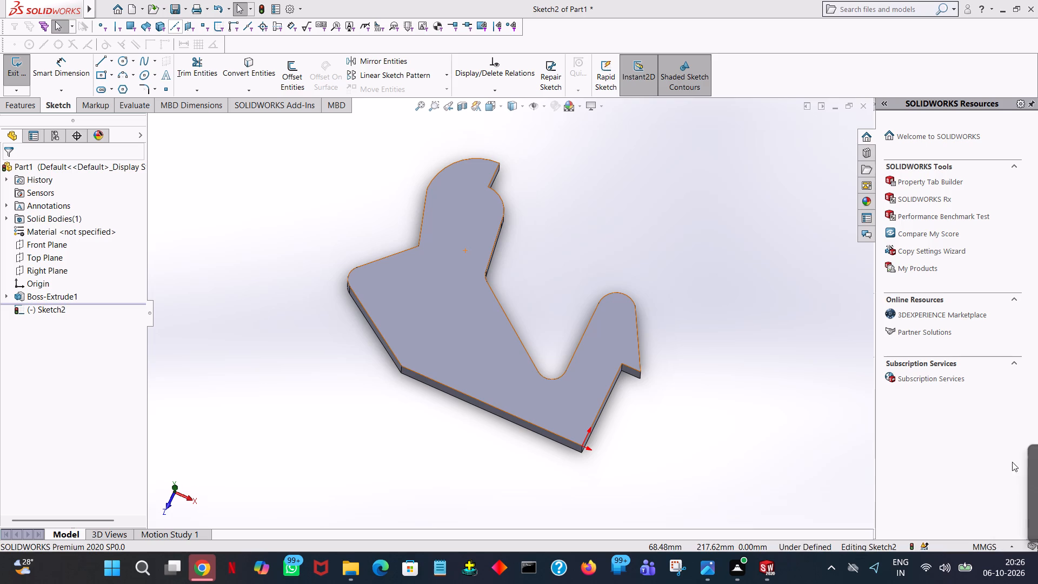
{"action": "left_click", "coordinate": [499, 107]}
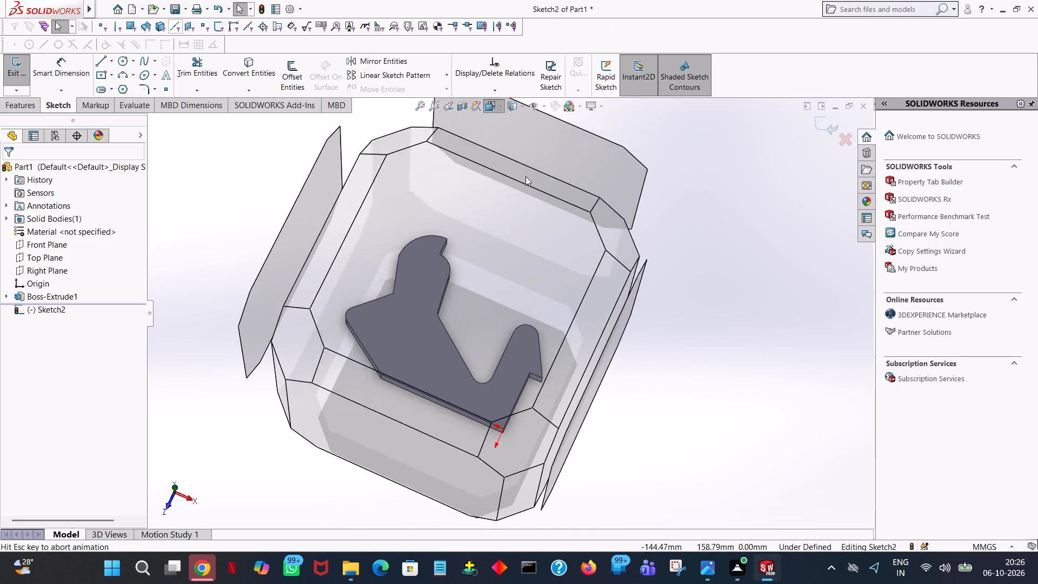
{"action": "left_click", "coordinate": [550, 172]}
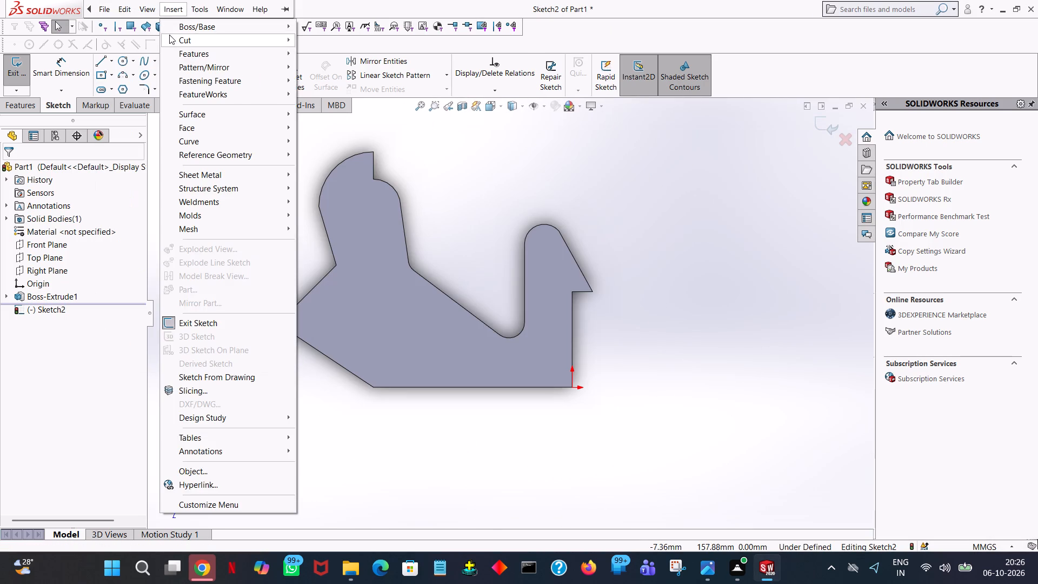
{"action": "left_click", "coordinate": [451, 124]}
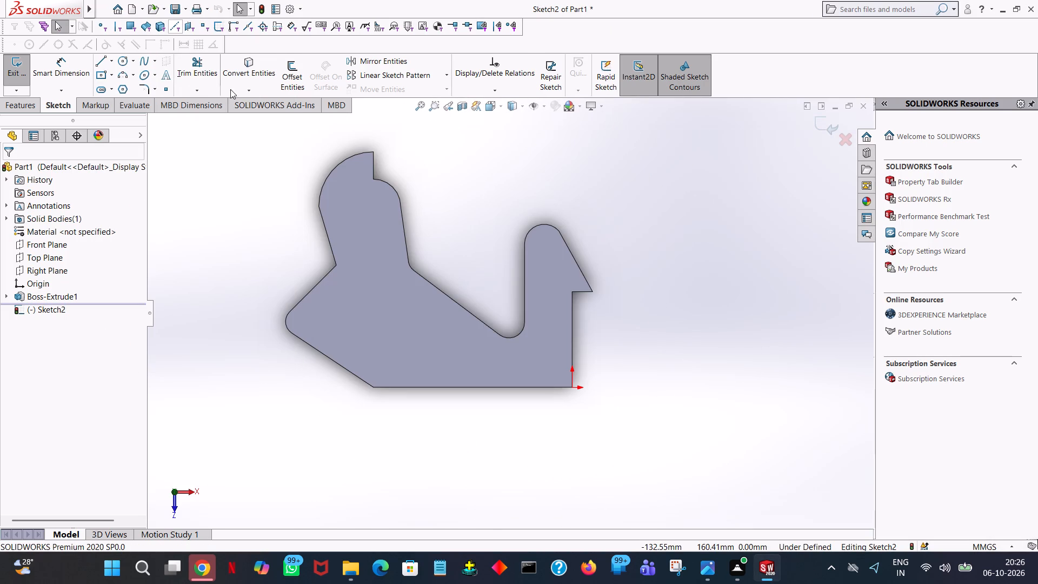
{"action": "left_click", "coordinate": [256, 71]}
{"action": "left_click", "coordinate": [403, 284]}
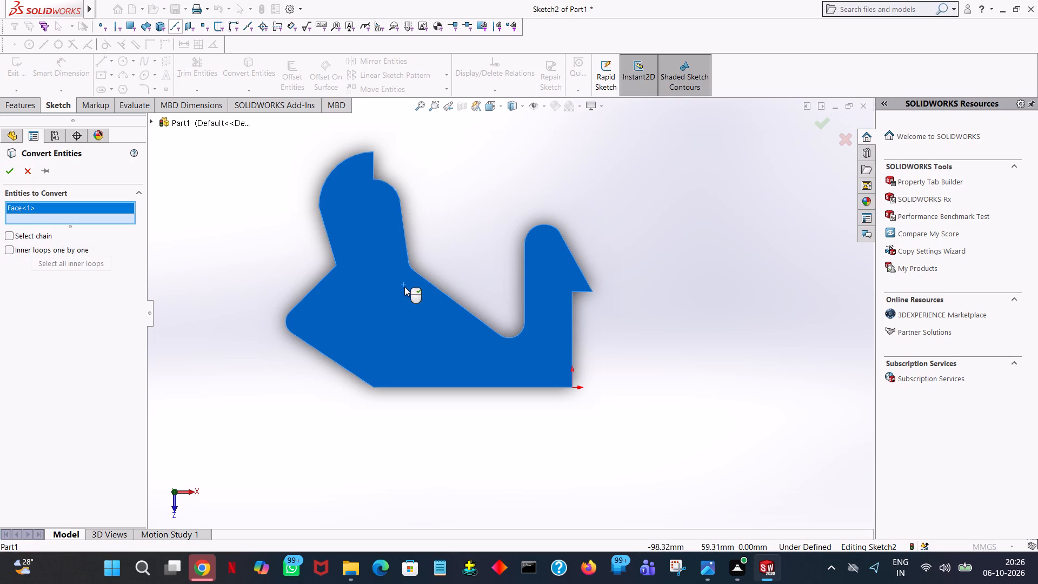
{"action": "left_click", "coordinate": [4, 169]}
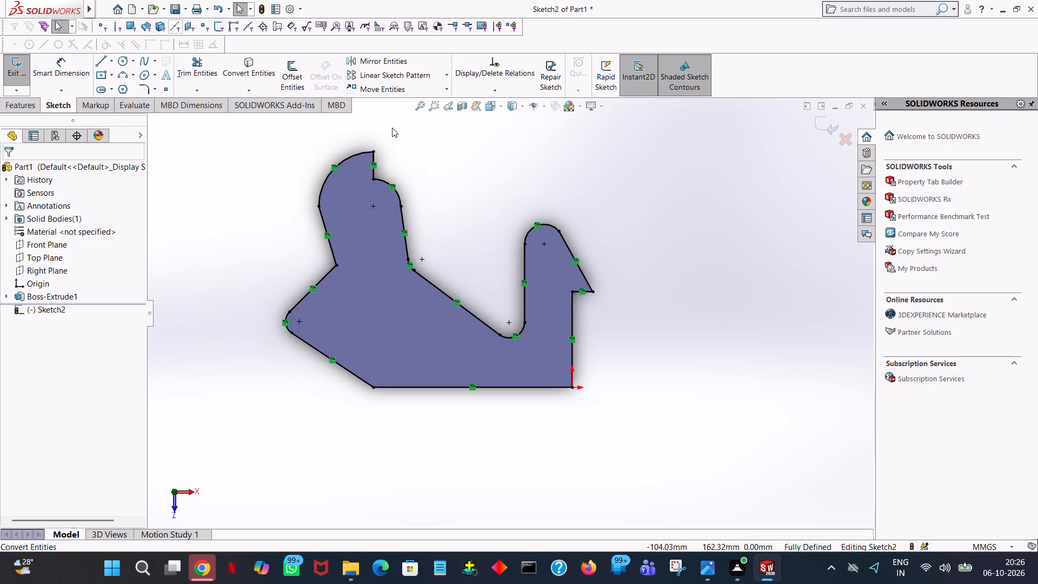
Draw a 116.5 mm horizontal line from the origin along the hook's base edge, towards the slanted corner.
{"action": "left_click", "coordinate": [98, 61]}
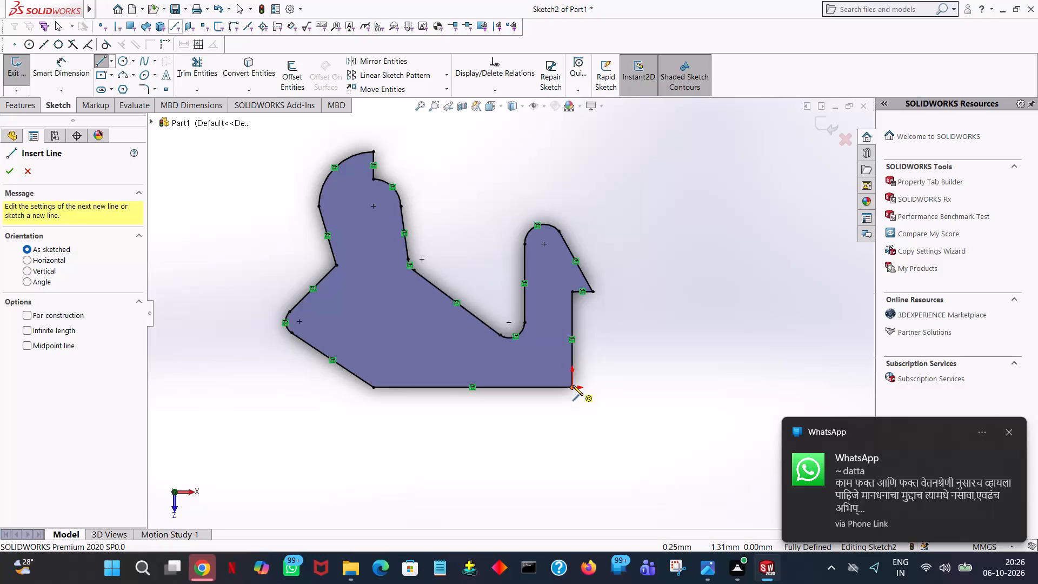
{"action": "left_click", "coordinate": [573, 386]}
{"action": "left_click", "coordinate": [416, 387]}
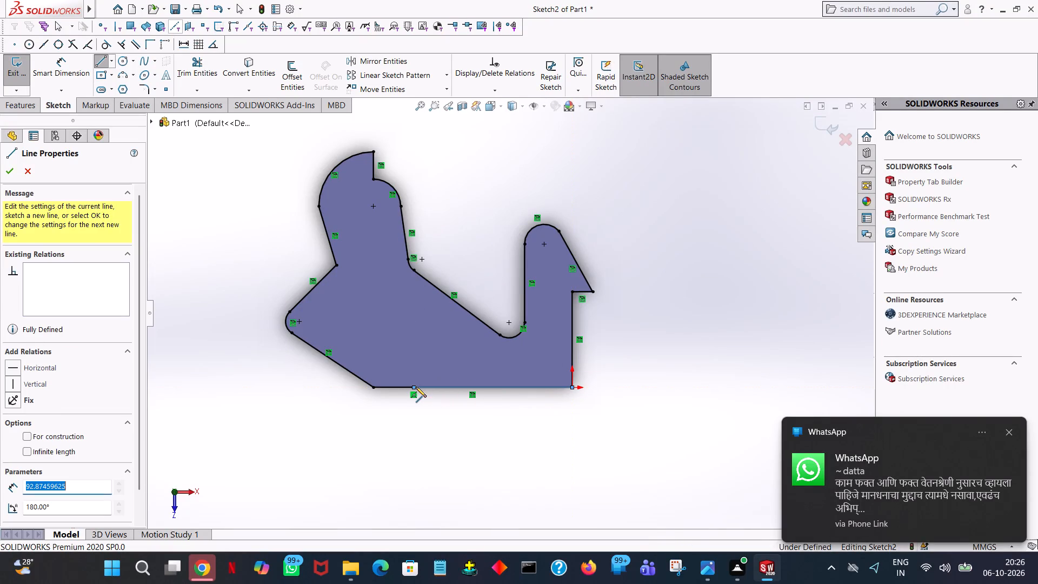
{"action": "type", "text": "116"}
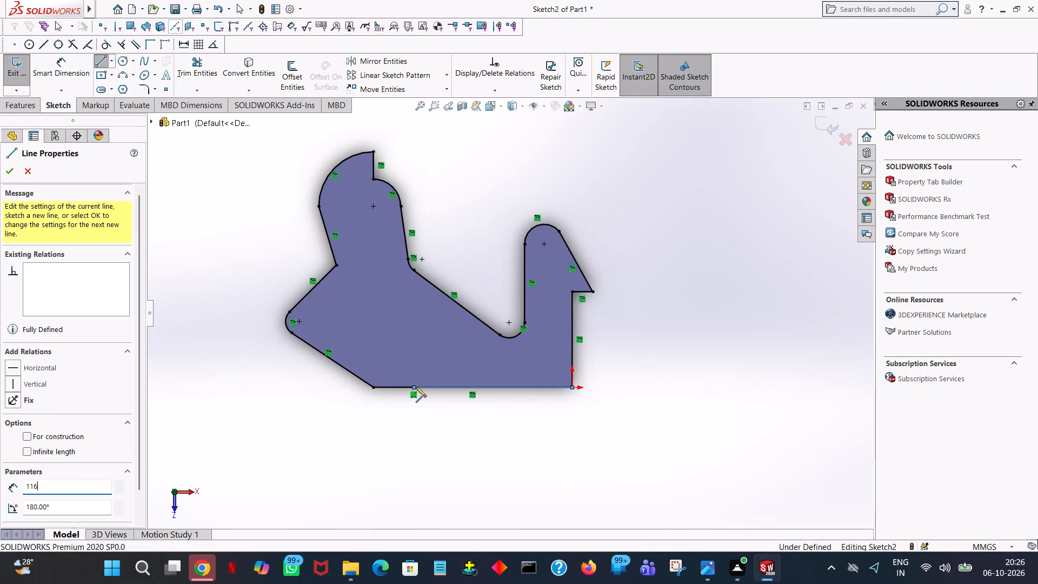
{"action": "type", "text": ".5"}
{"action": "key", "text": "Return"}
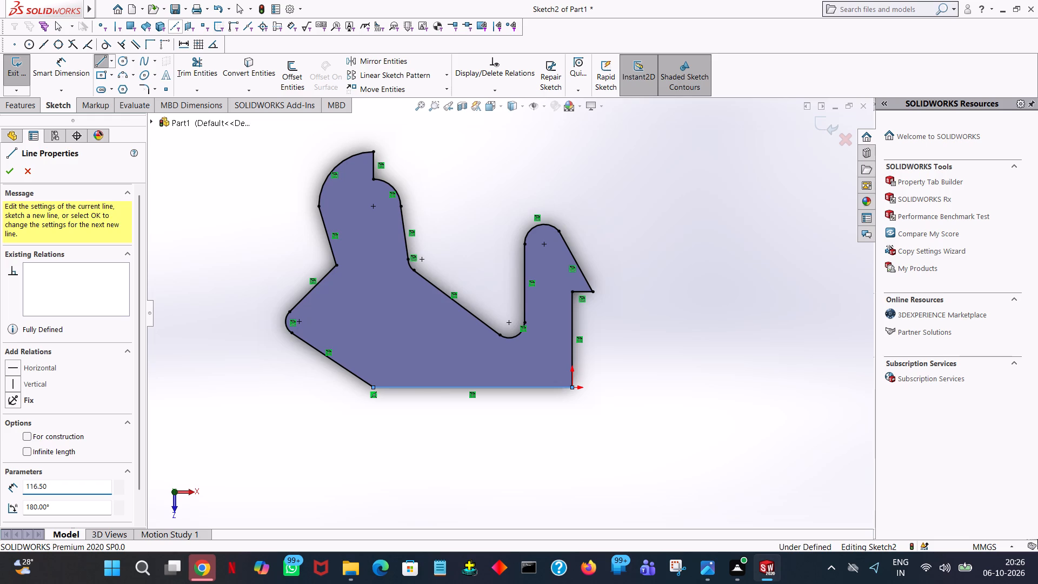
Continue with a 38.5 mm vertical line up into the body from the base line's end and finish the line chain.
{"action": "left_click", "coordinate": [374, 305]}
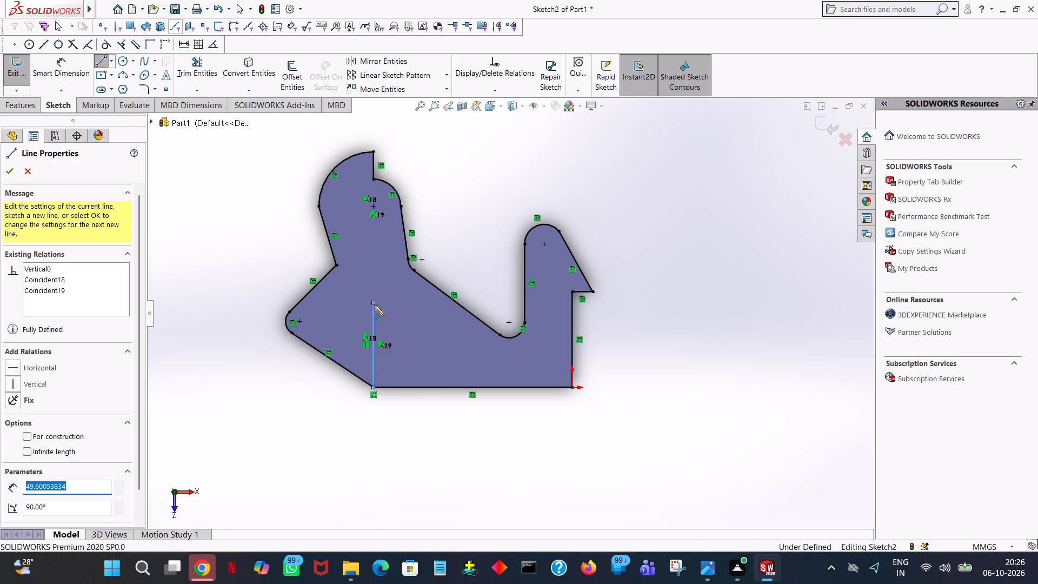
{"action": "type", "text": "38.5"}
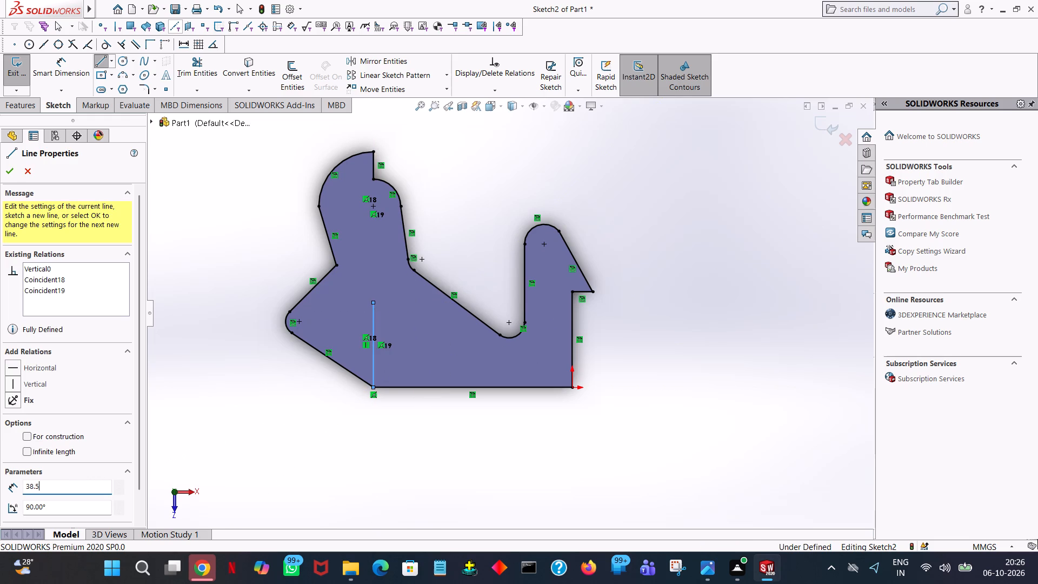
{"action": "key", "text": "Return"}
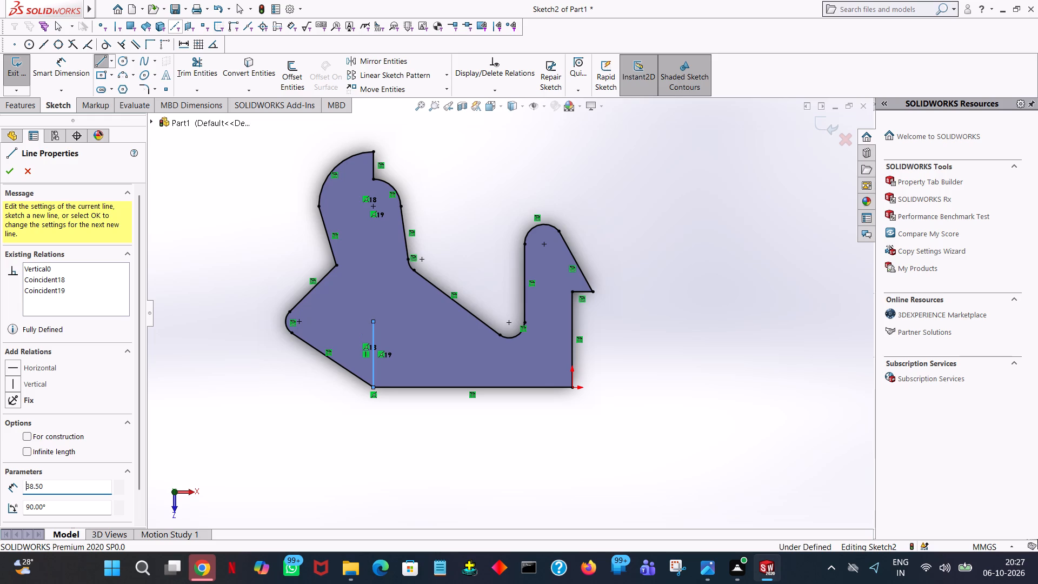
{"action": "right_click", "coordinate": [374, 305]}
{"action": "left_click", "coordinate": [398, 310]}
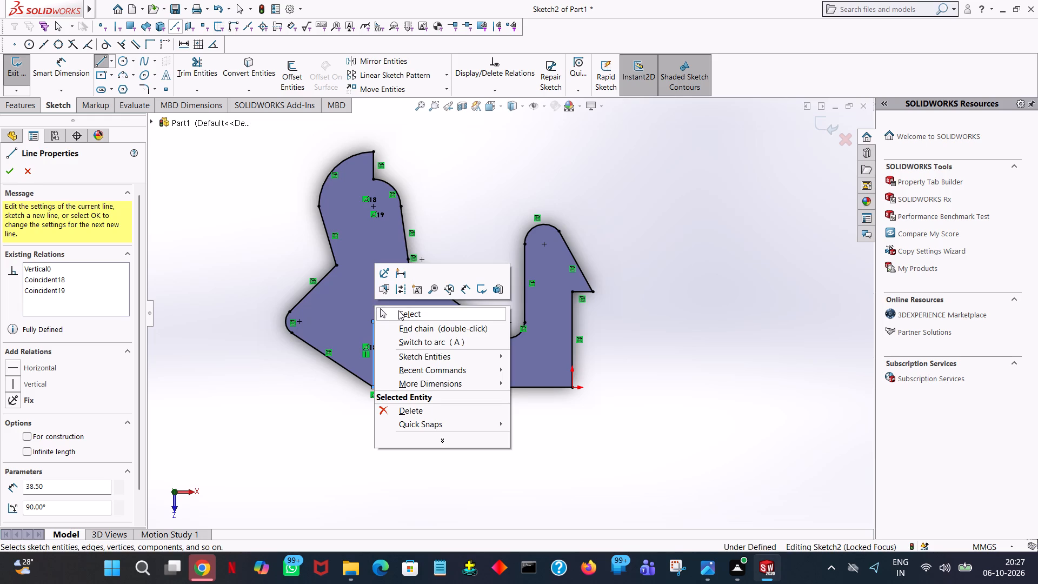
Draw a circle of 20 mm radius centred on the upper end of the 38.5 mm vertical line.
{"action": "left_click", "coordinate": [117, 60]}
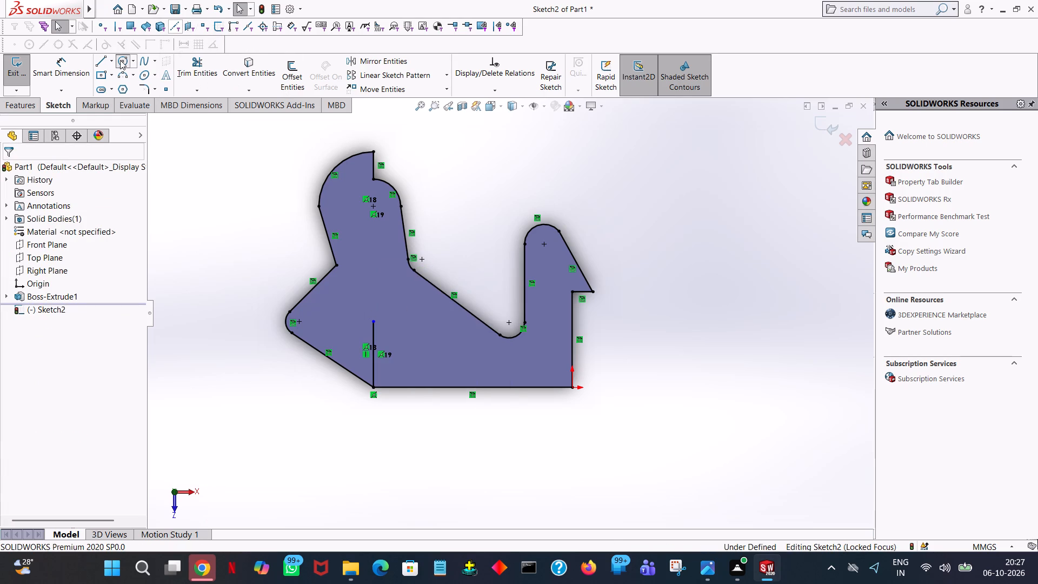
{"action": "left_click", "coordinate": [370, 322]}
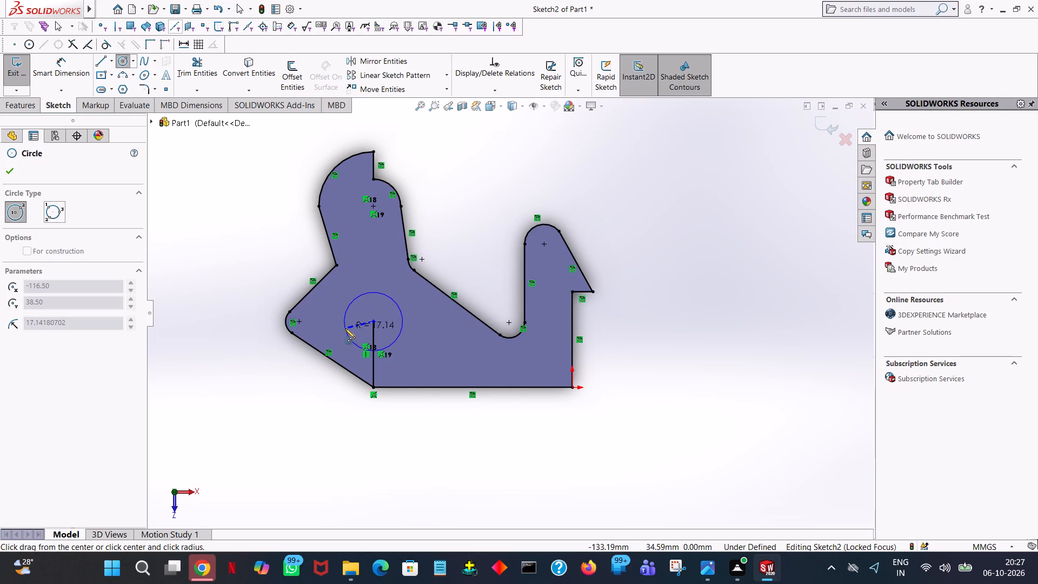
{"action": "left_click", "coordinate": [345, 328]}
{"action": "type", "text": "20"}
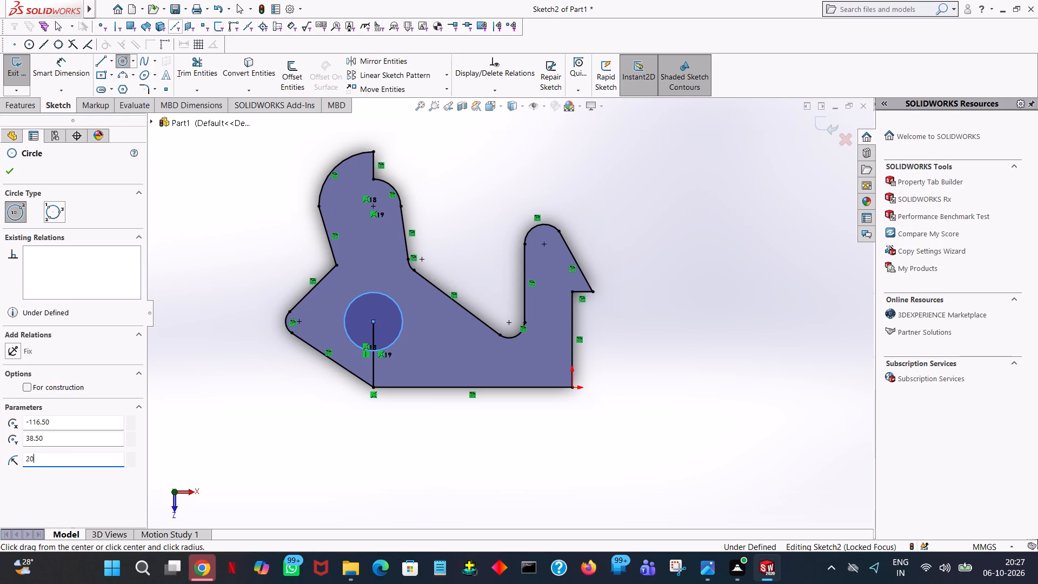
{"action": "key", "text": "Return"}
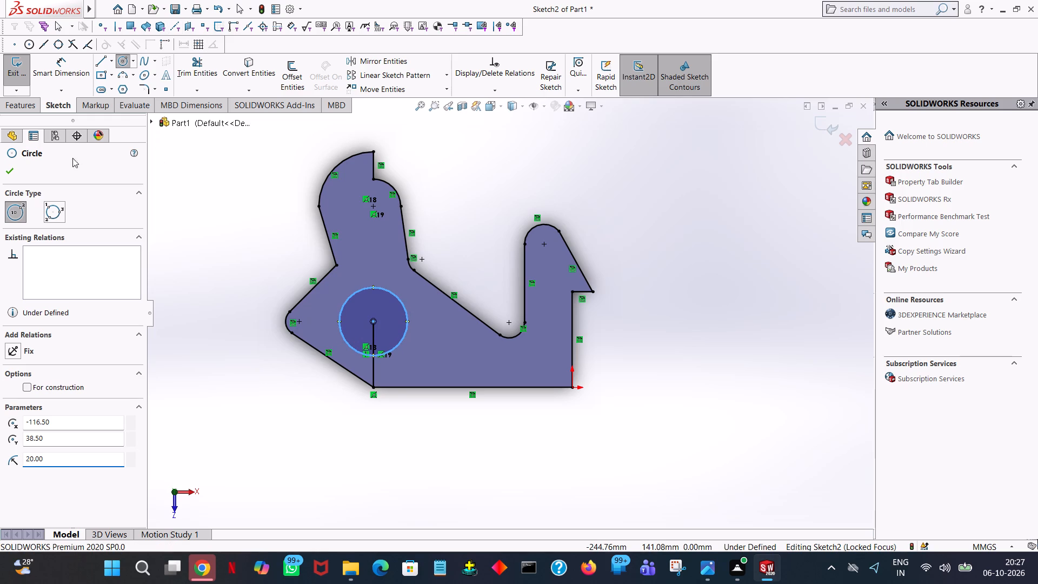
{"action": "left_click", "coordinate": [17, 174]}
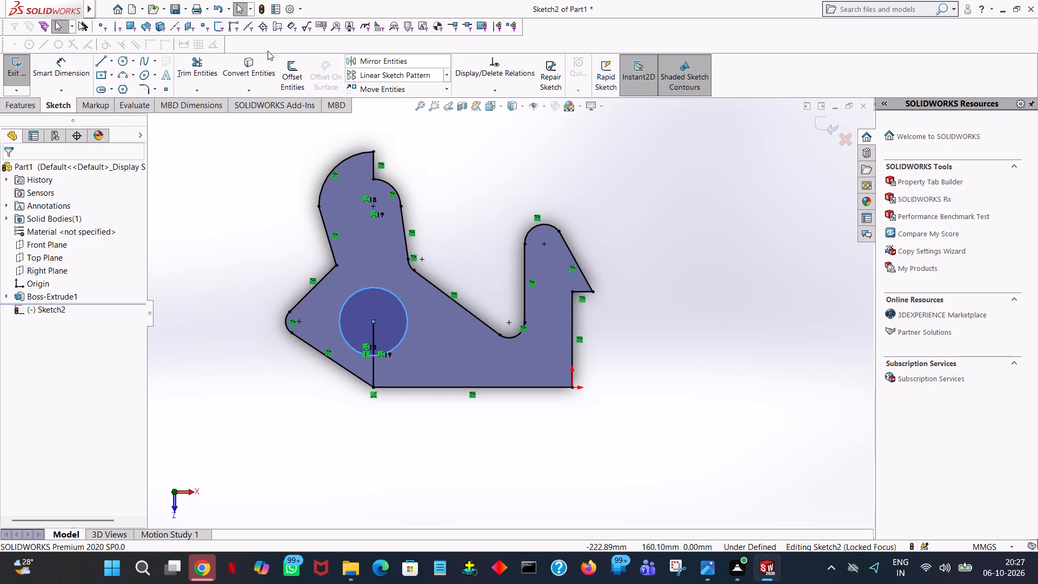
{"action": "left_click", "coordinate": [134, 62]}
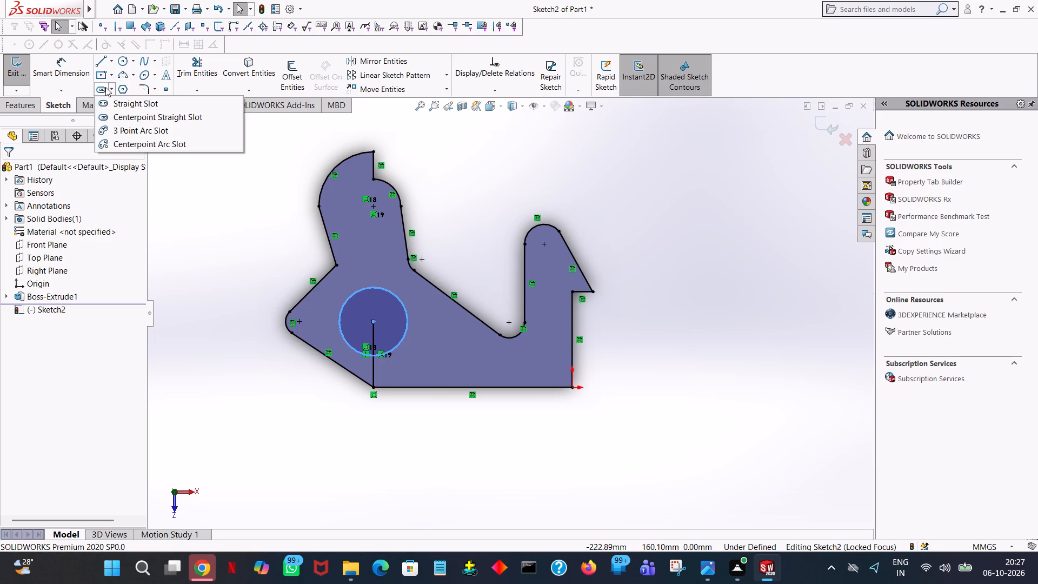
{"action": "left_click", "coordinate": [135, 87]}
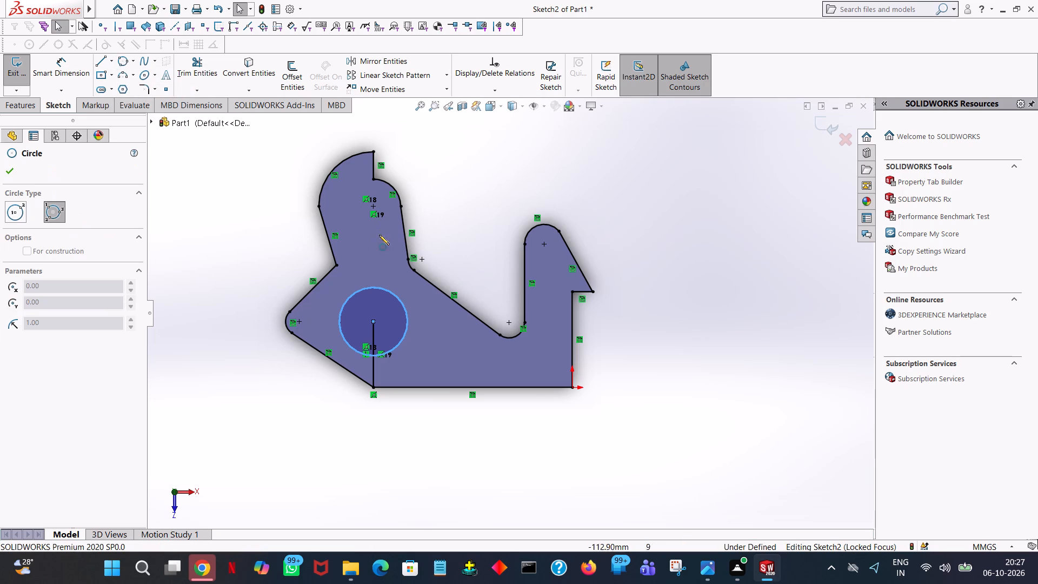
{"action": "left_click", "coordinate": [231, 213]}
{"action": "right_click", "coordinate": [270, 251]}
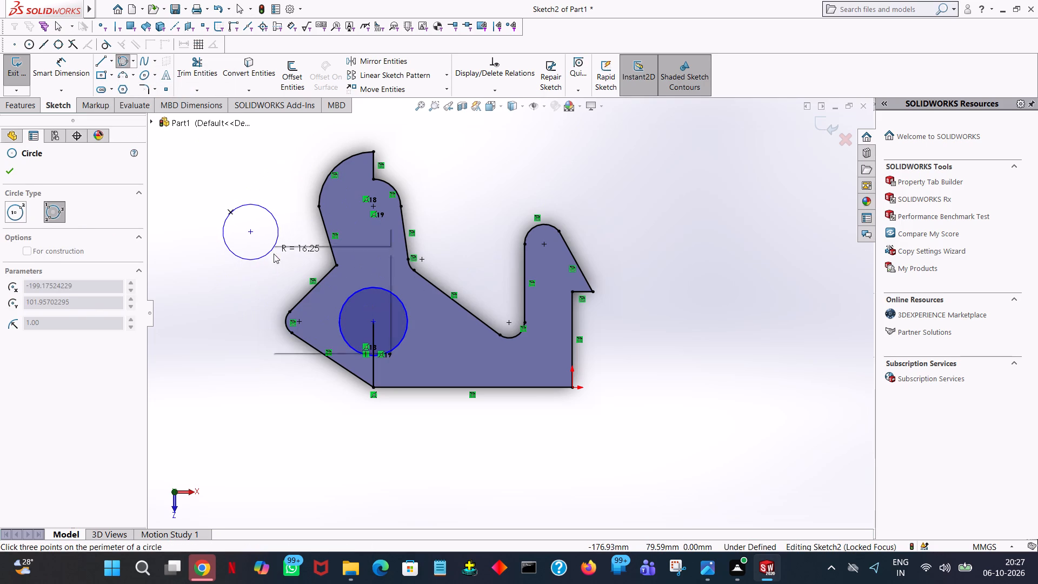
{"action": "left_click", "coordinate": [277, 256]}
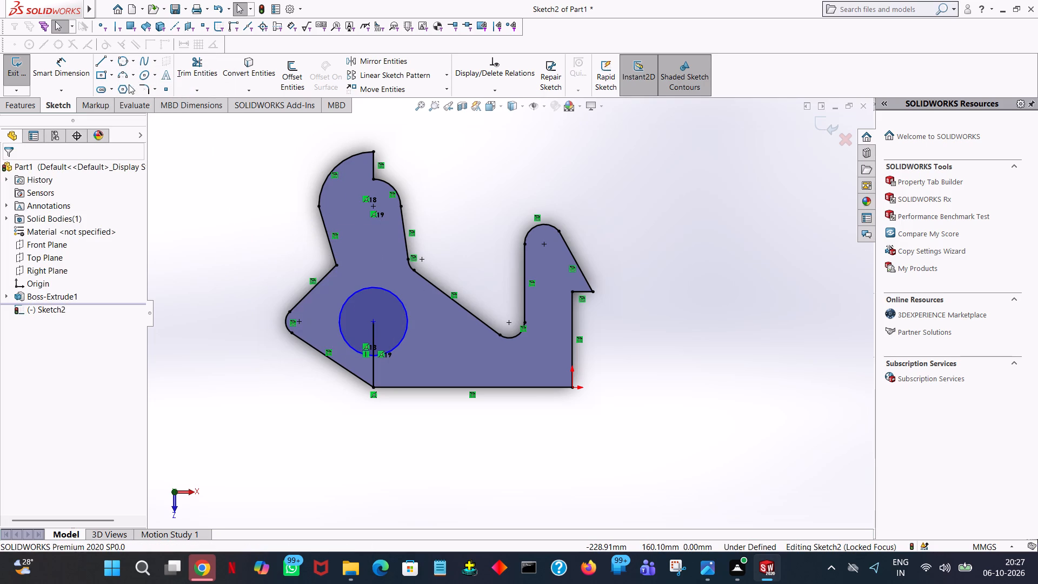
Dimension the circle's diameter at 40 mm, placing the text above the body's concave edge.
{"action": "left_click", "coordinate": [69, 82]}
{"action": "left_click", "coordinate": [398, 297]}
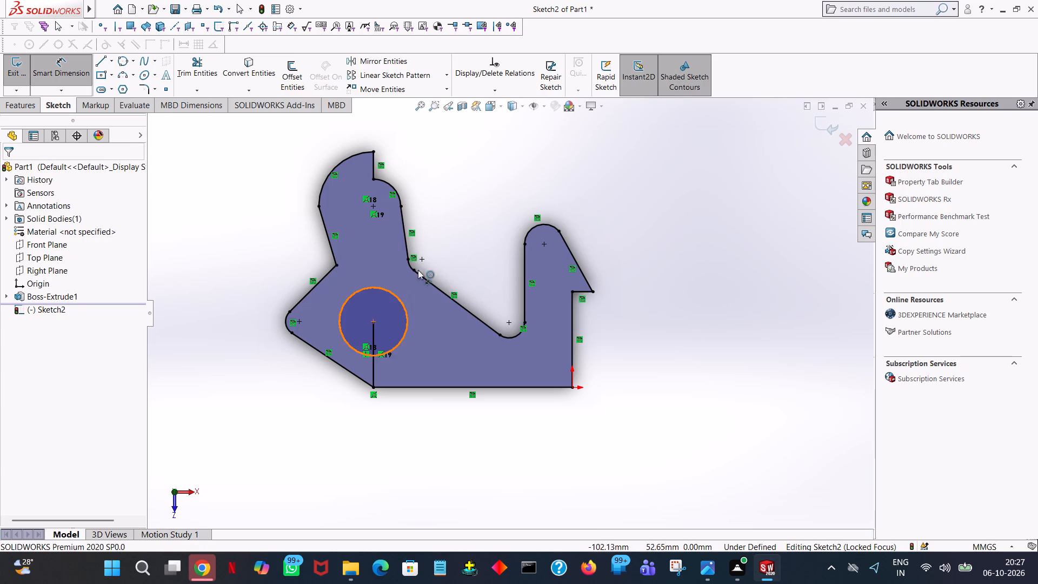
{"action": "left_click", "coordinate": [455, 227]}
{"action": "left_click", "coordinate": [409, 213]}
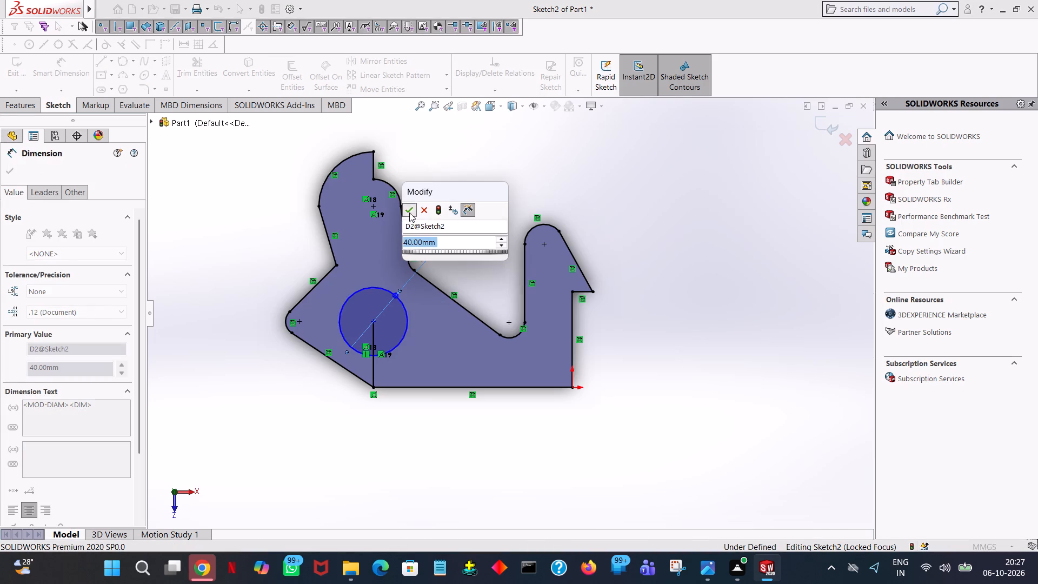
{"action": "left_click", "coordinate": [444, 158]}
Dimension the vertical distance from the circle's centre to the base line at 38.5 mm.
{"action": "left_click", "coordinate": [409, 325]}
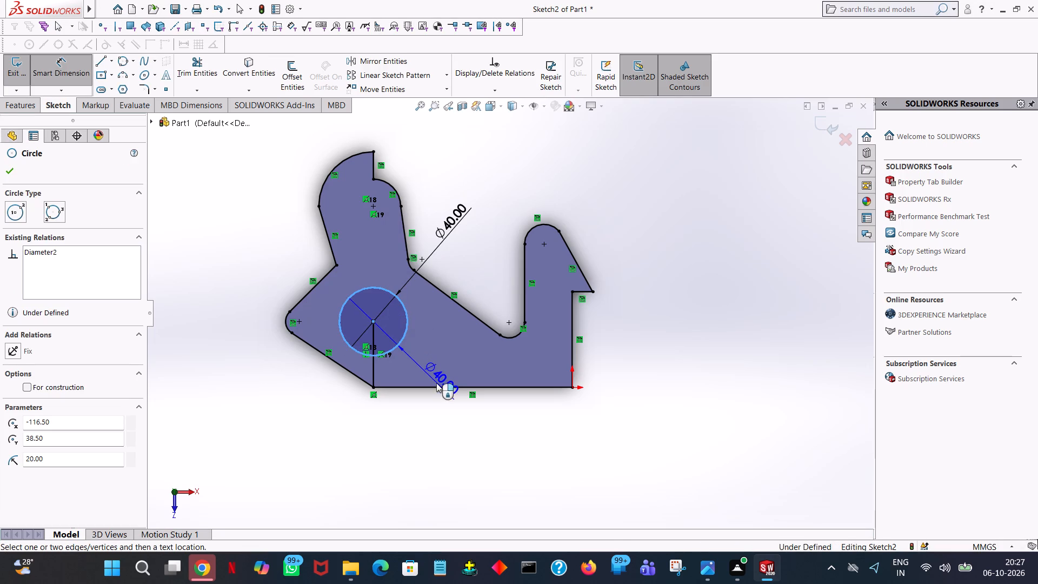
{"action": "left_click", "coordinate": [436, 387]}
{"action": "left_click", "coordinate": [436, 417]}
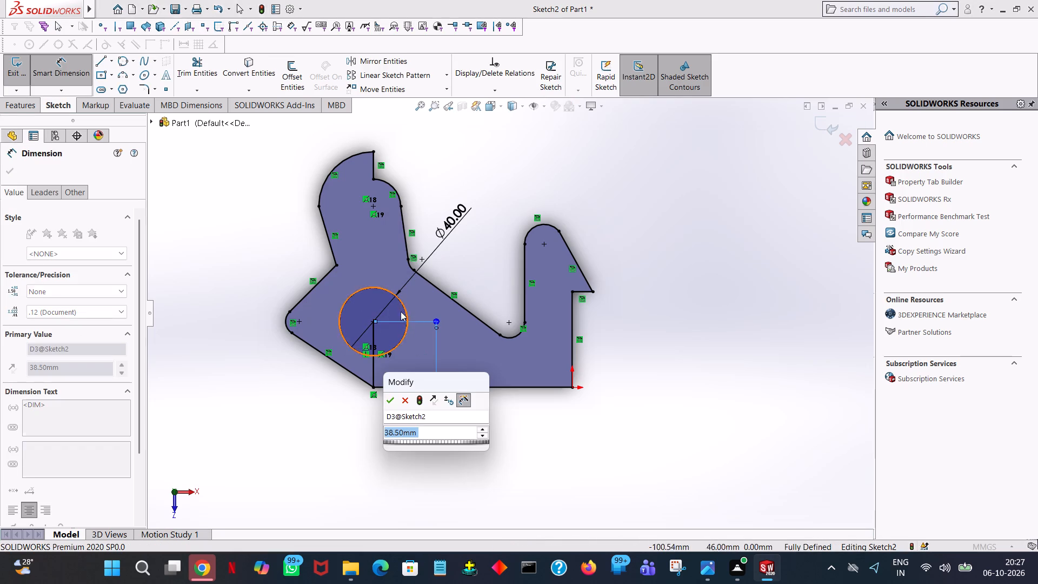
{"action": "left_click", "coordinate": [395, 396]}
{"action": "left_click", "coordinate": [474, 154]}
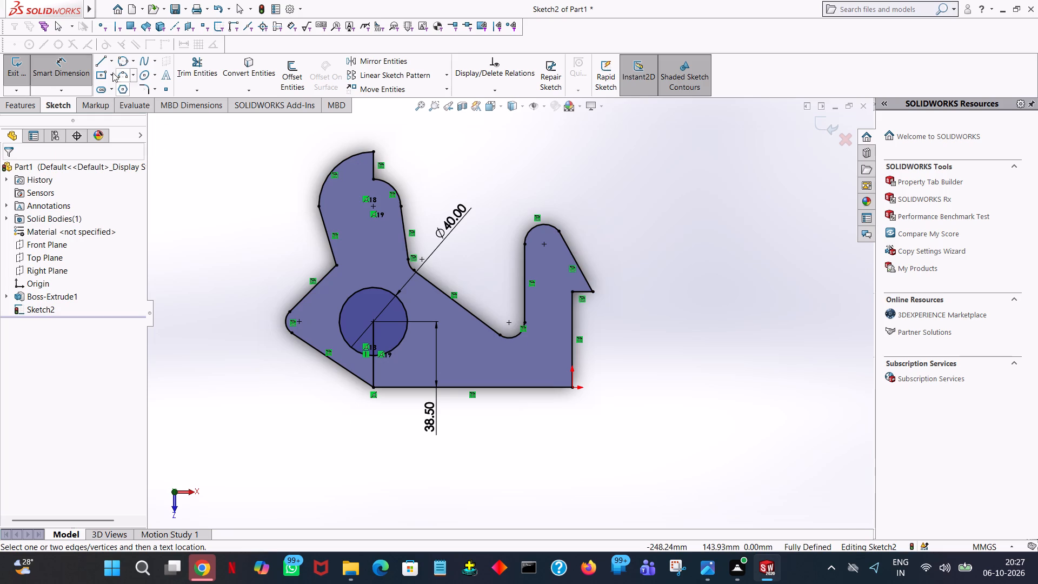
Draw a perimeter circle of about 9.92 mm radius, tangent to the 40 mm circle and the upper slanted edge, through the notch corner.
{"action": "left_click", "coordinate": [125, 56]}
{"action": "left_click", "coordinate": [350, 298]}
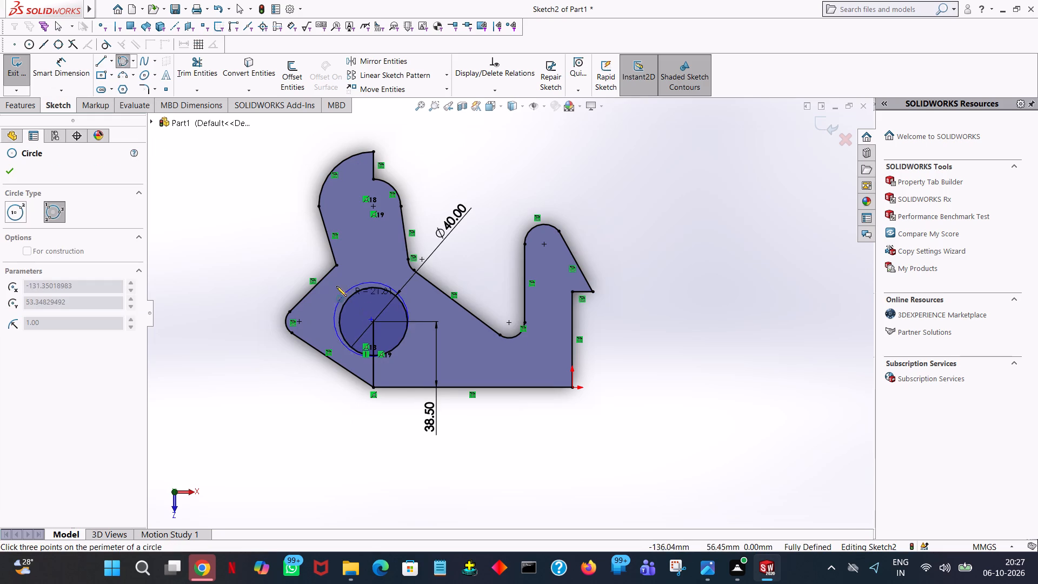
{"action": "left_click", "coordinate": [329, 273]}
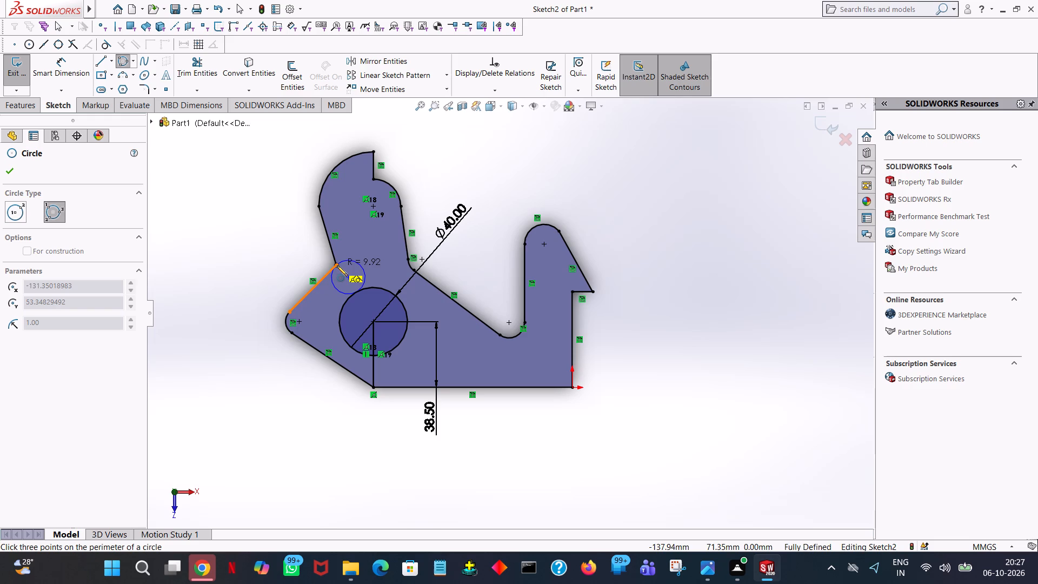
{"action": "left_click", "coordinate": [337, 266]}
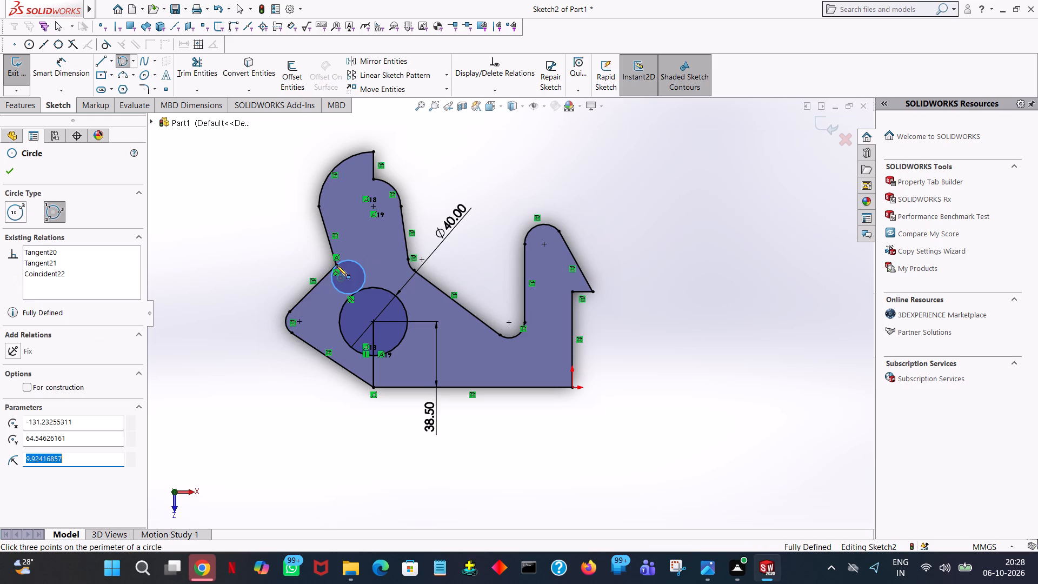
{"action": "right_click", "coordinate": [337, 266]}
{"action": "left_click", "coordinate": [350, 273]}
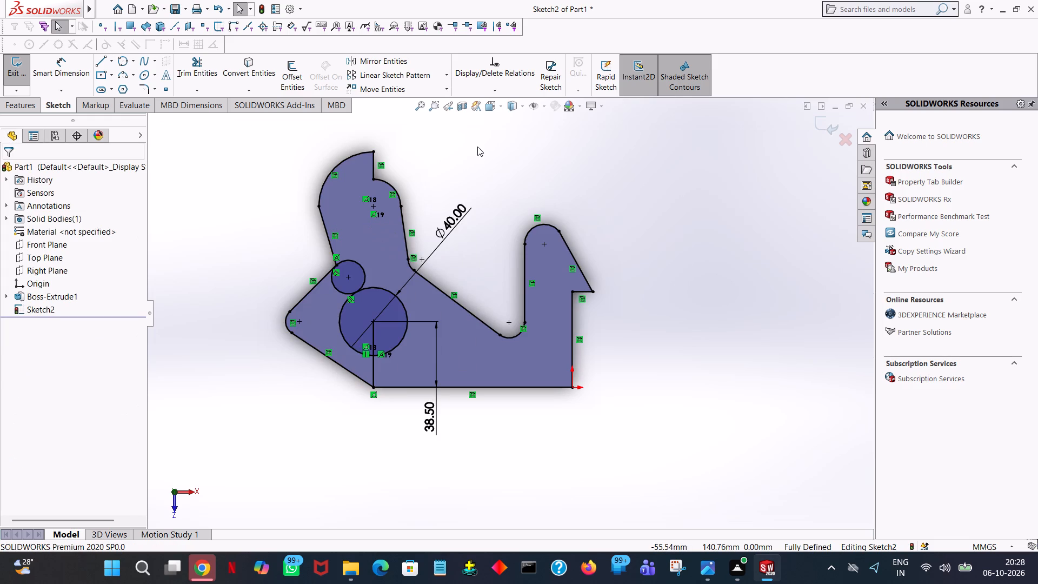
Draw a second perimeter circle of about 10.17 mm radius, tangent to the 40 mm circle and the lower slanted edge.
{"action": "left_click", "coordinate": [122, 65]}
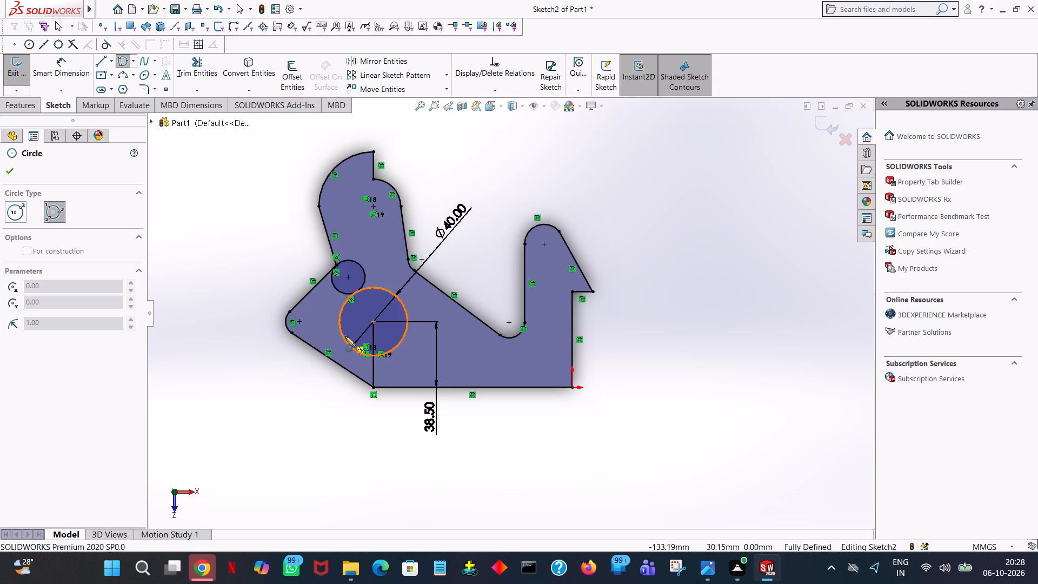
{"action": "left_click", "coordinate": [345, 341]}
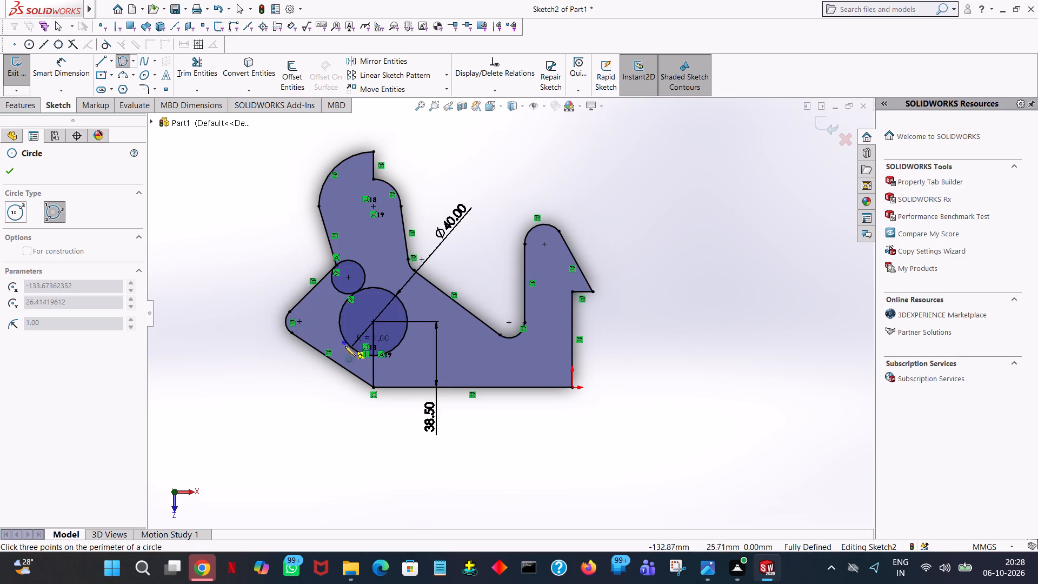
{"action": "left_click", "coordinate": [325, 353]}
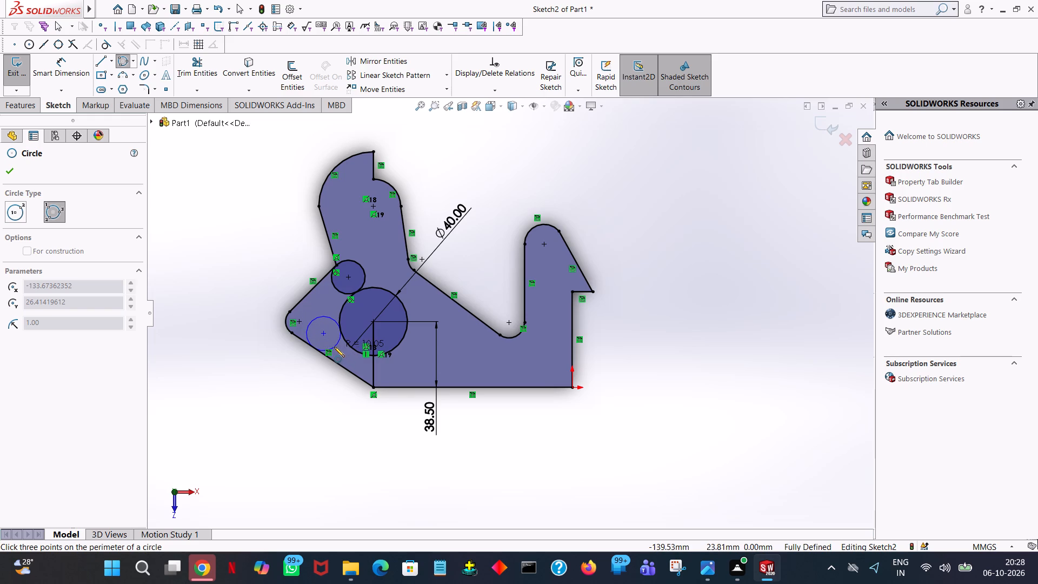
{"action": "left_click", "coordinate": [334, 347]}
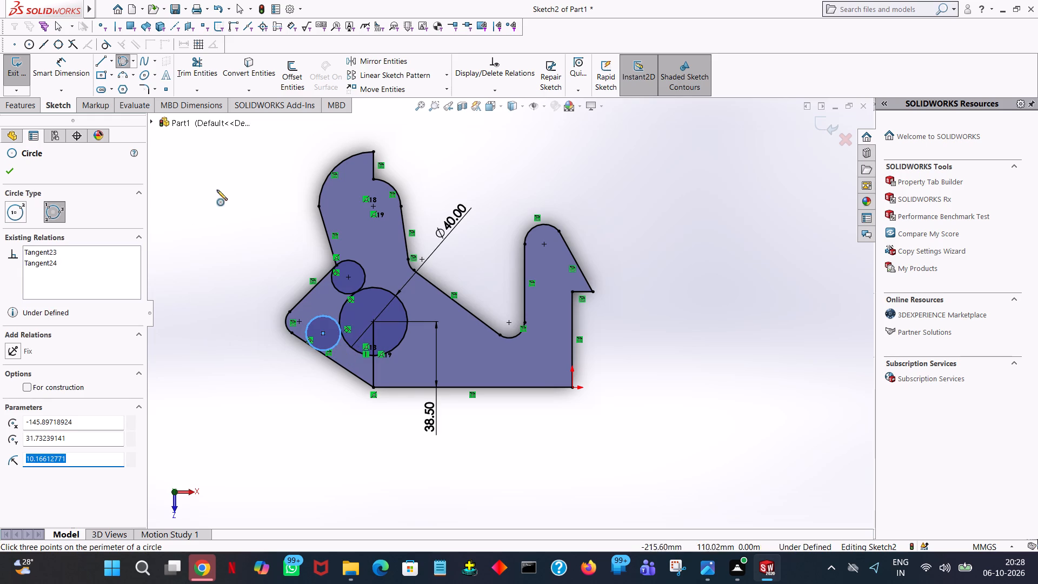
{"action": "left_click", "coordinate": [1, 167]}
{"action": "left_click", "coordinate": [6, 169]}
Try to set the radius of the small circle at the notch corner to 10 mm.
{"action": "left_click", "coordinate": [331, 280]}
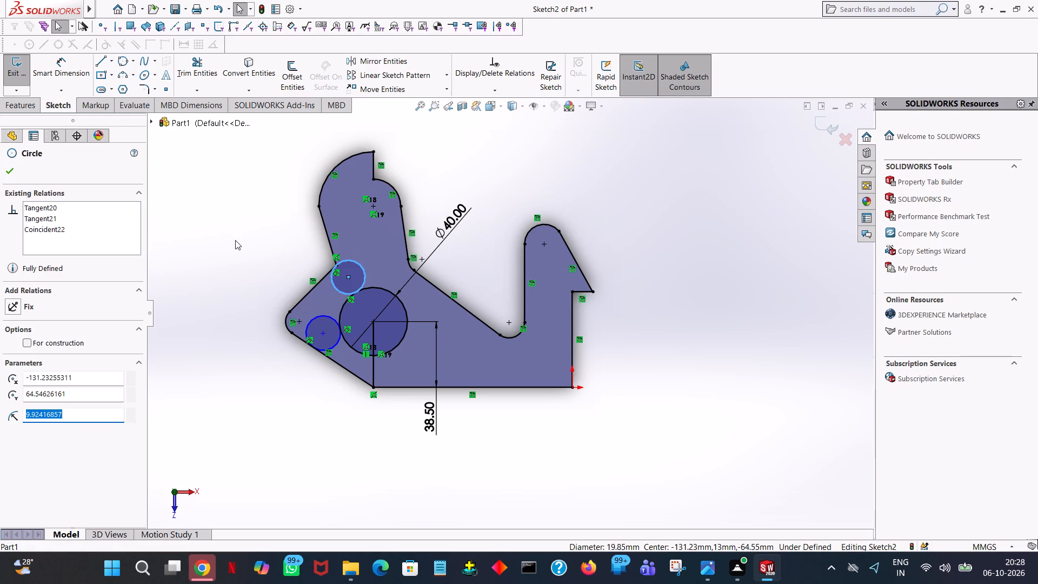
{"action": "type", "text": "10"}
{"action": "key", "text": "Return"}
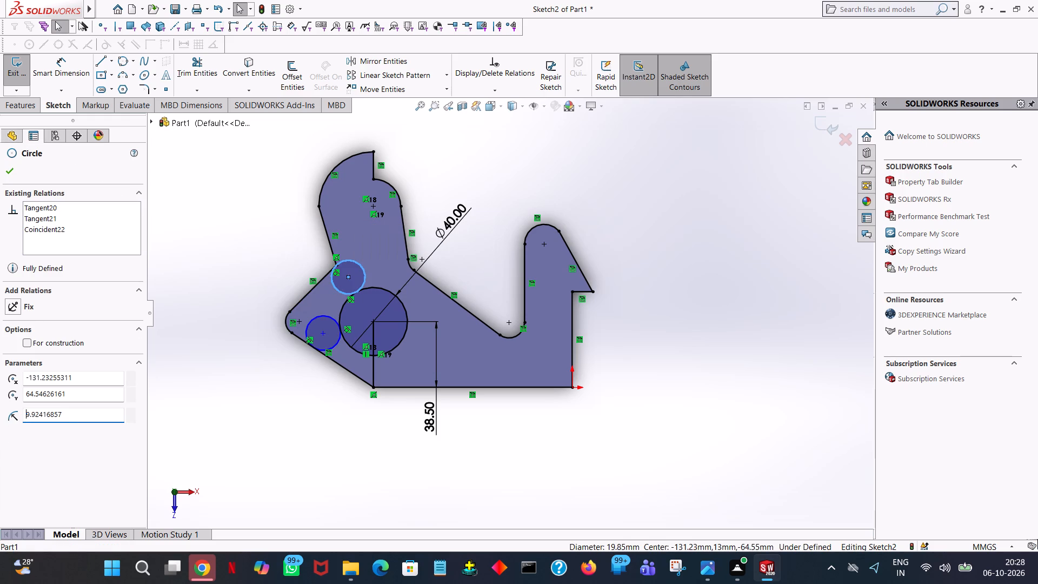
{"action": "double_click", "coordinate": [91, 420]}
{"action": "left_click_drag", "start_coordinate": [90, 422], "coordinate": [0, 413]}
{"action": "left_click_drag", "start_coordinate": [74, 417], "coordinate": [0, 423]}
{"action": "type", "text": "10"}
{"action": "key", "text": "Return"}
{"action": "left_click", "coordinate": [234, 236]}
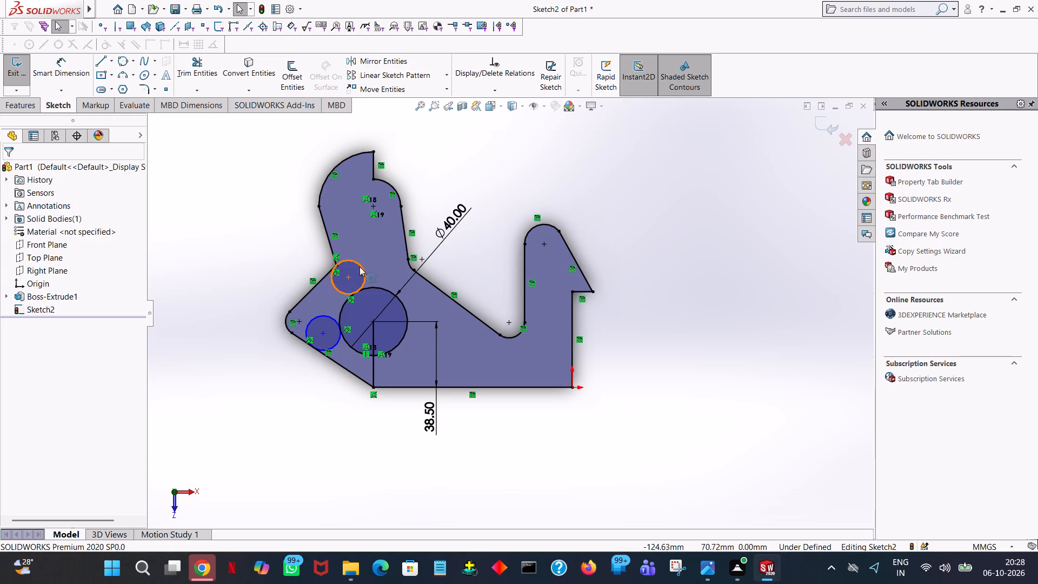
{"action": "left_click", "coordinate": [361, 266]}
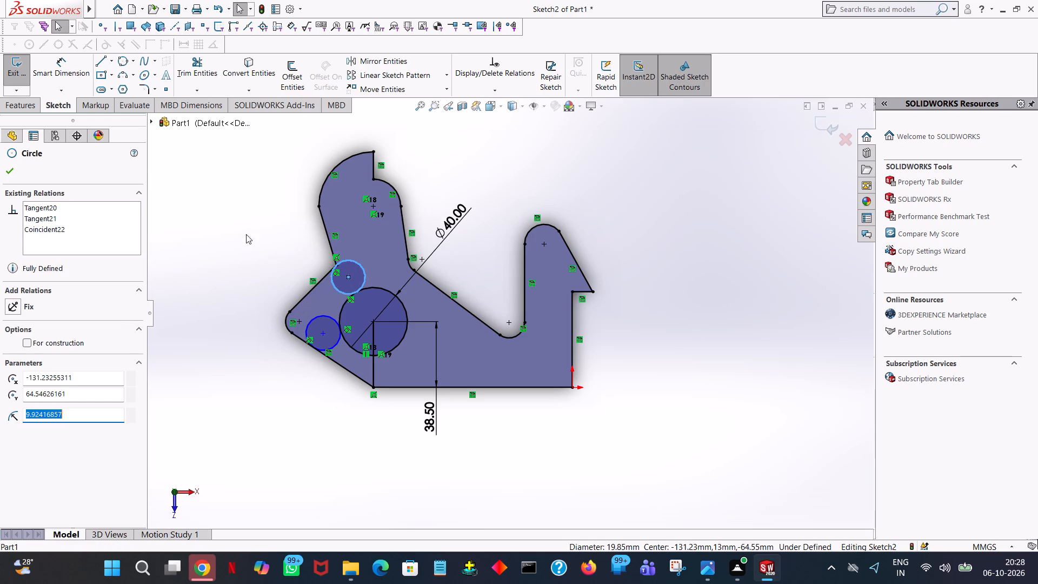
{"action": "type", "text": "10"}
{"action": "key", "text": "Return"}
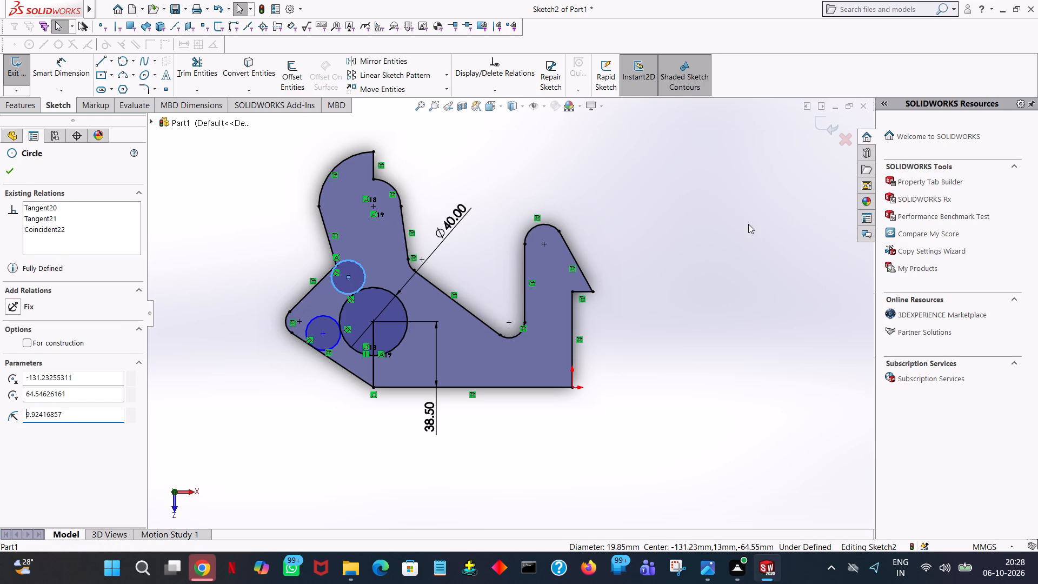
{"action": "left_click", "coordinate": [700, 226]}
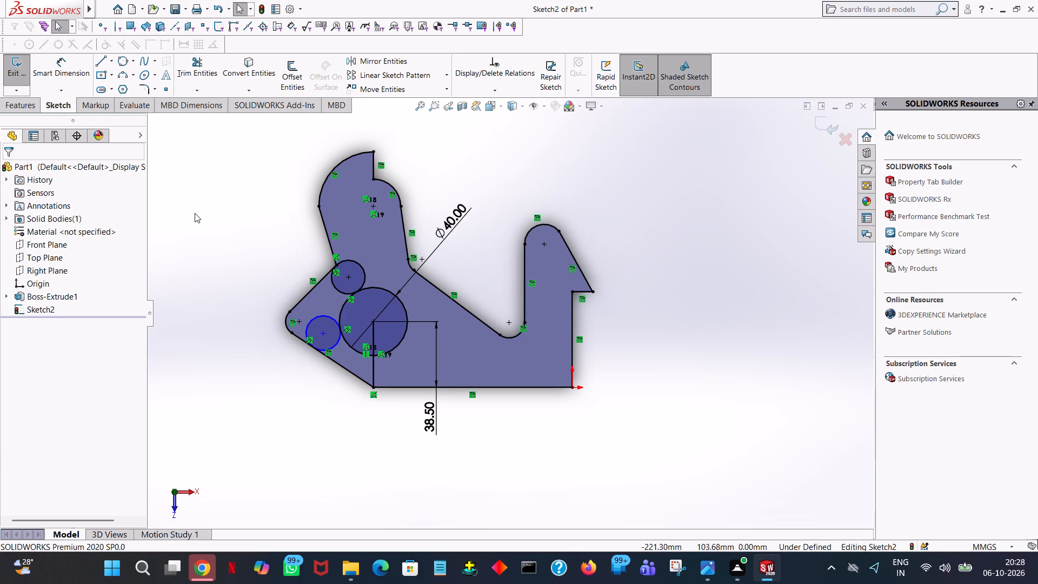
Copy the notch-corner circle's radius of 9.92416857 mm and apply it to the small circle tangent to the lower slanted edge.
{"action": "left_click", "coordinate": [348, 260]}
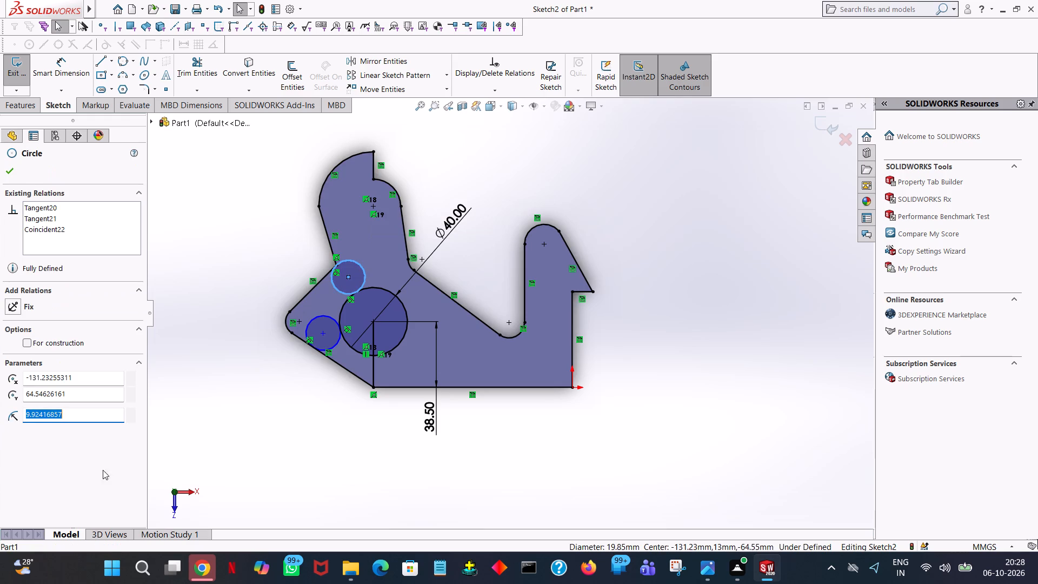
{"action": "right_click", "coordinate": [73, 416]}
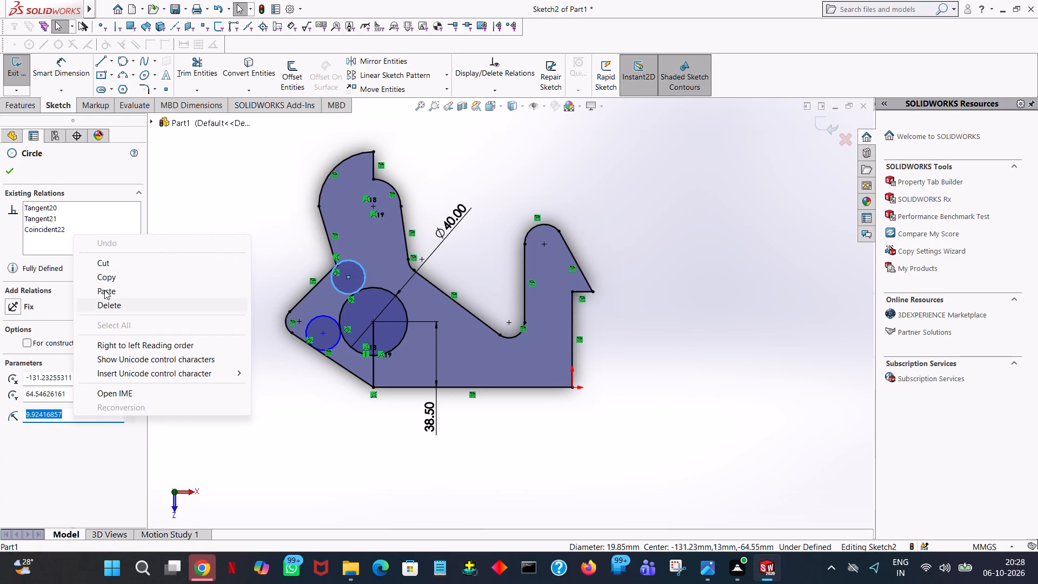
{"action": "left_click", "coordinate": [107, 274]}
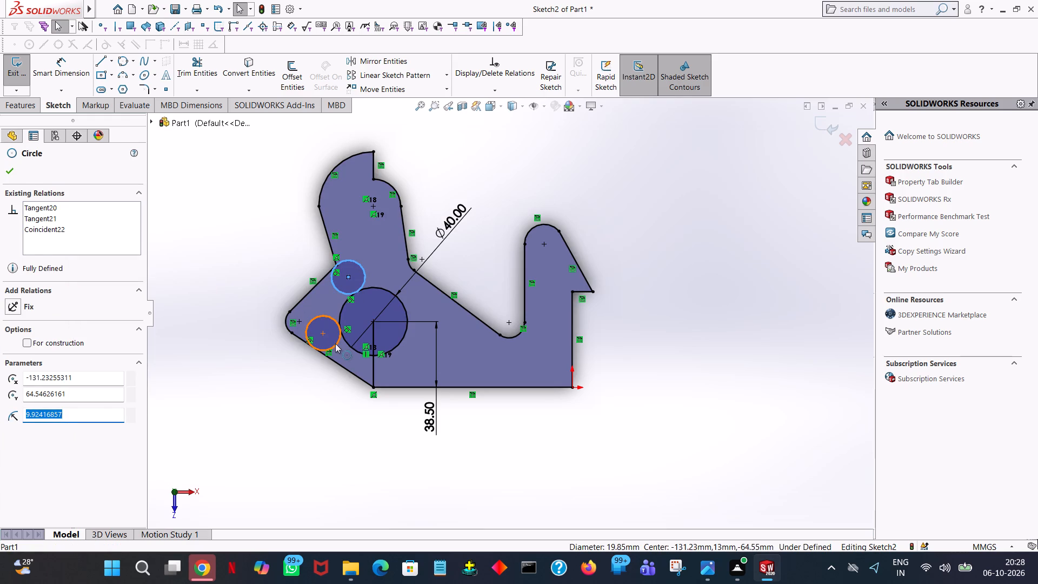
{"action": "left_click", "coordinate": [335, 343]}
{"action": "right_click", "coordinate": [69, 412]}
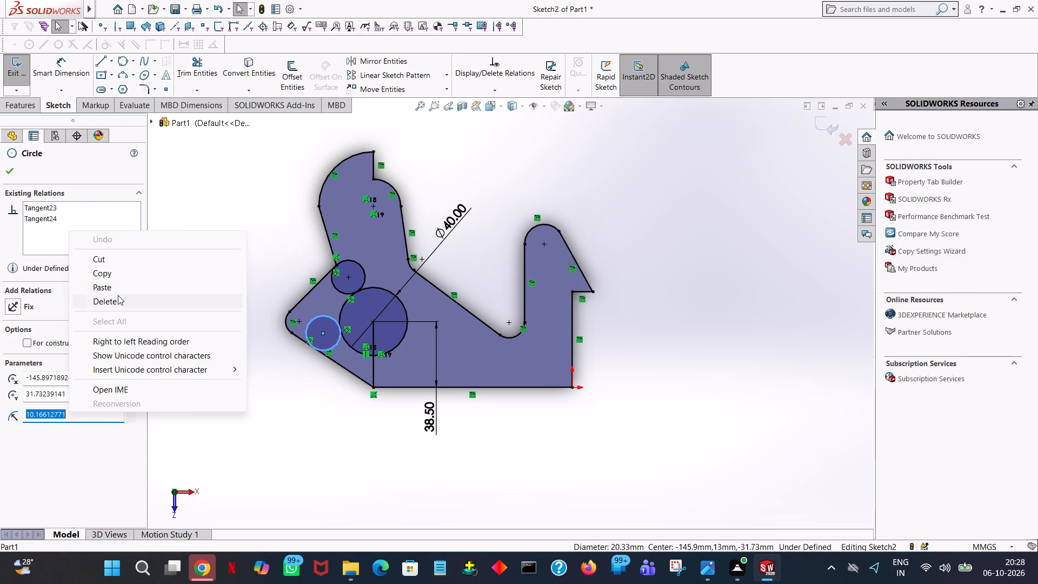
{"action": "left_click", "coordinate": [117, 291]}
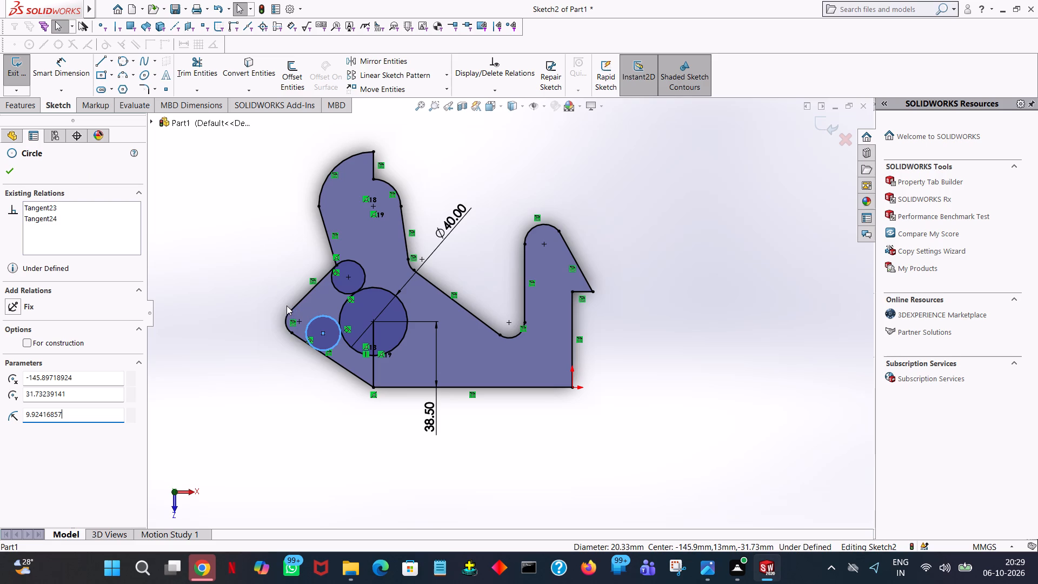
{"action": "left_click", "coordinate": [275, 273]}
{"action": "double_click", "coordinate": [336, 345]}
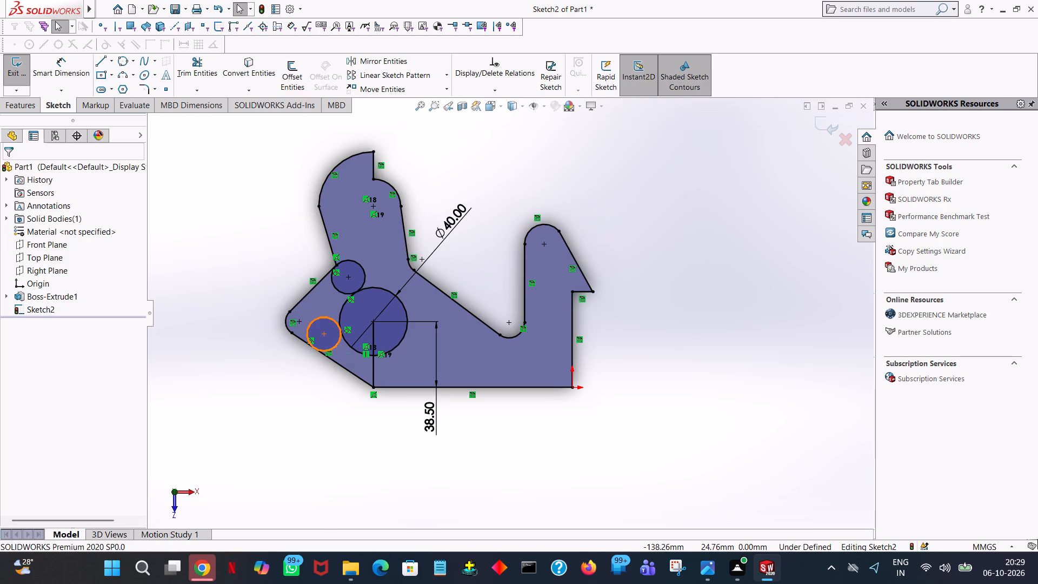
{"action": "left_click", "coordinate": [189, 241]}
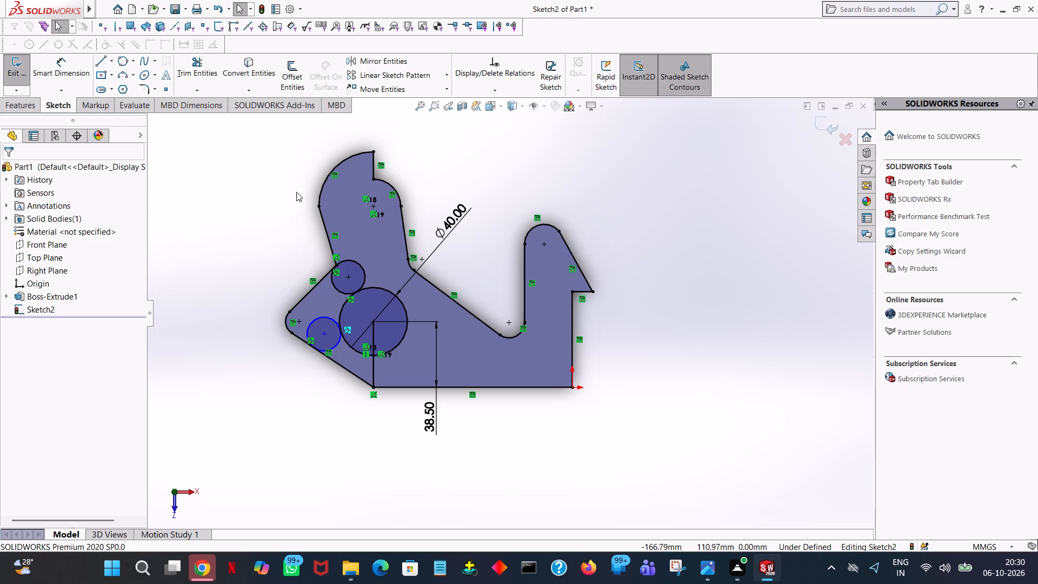
Undo the radius change and both small tangent circles, back to the sketch with only the 40 mm circle.
{"action": "left_click", "coordinate": [219, 10]}
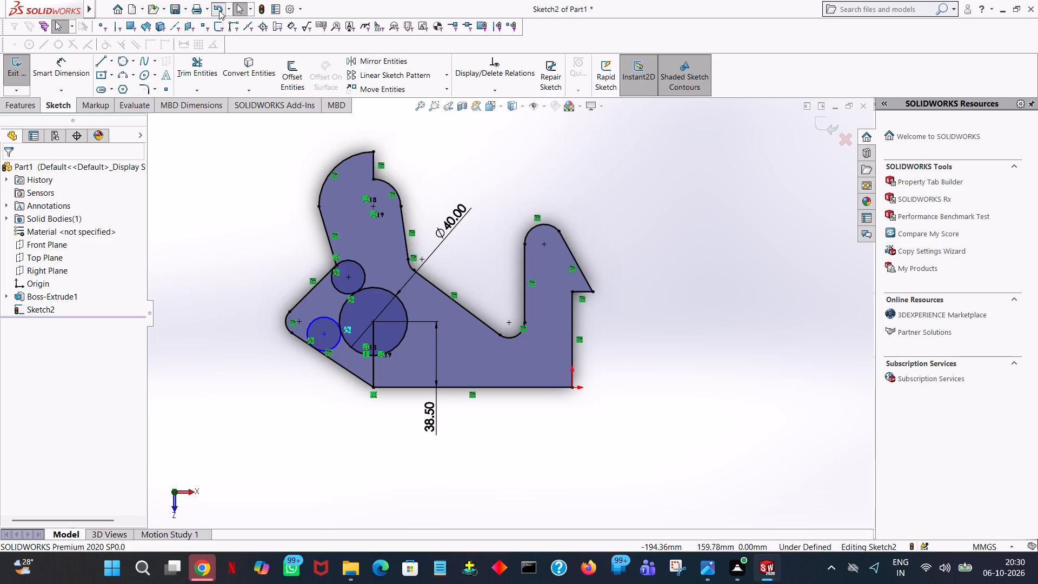
{"action": "left_click", "coordinate": [219, 10]}
{"action": "left_click", "coordinate": [219, 9]}
{"action": "left_click", "coordinate": [219, 9]}
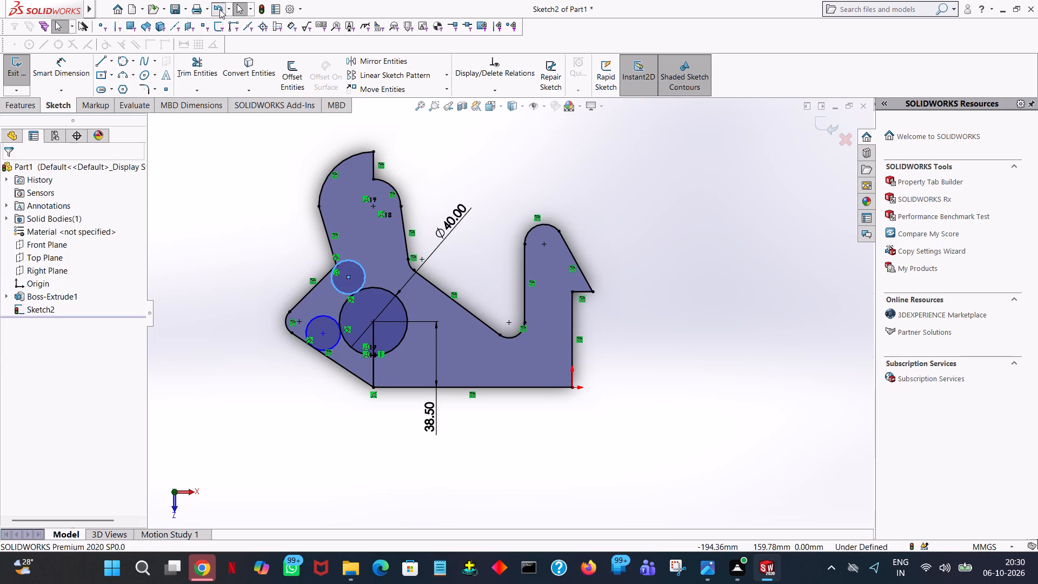
{"action": "left_click", "coordinate": [219, 9]}
{"action": "left_click", "coordinate": [219, 10]}
{"action": "left_click", "coordinate": [218, 10]}
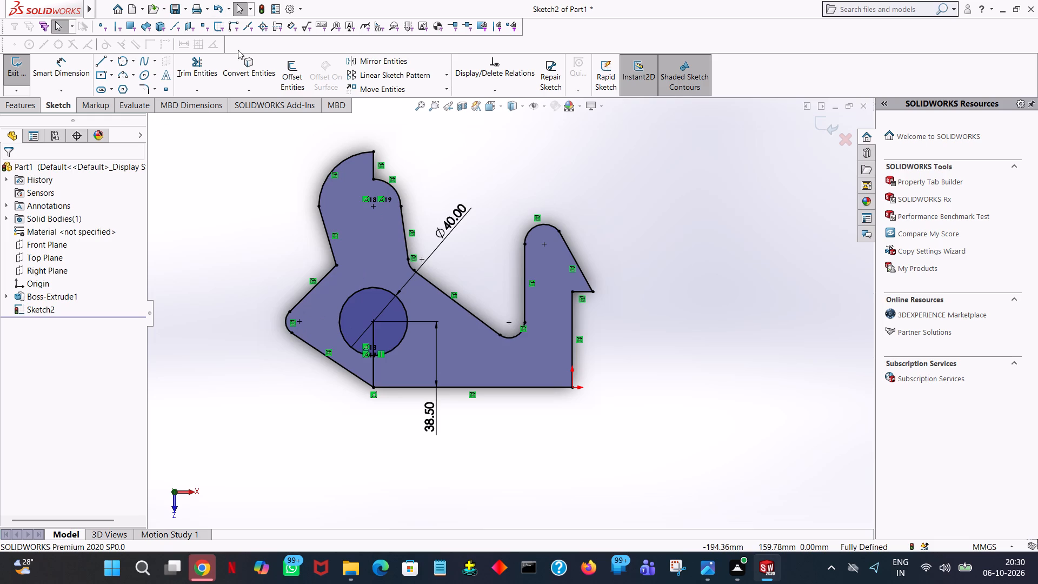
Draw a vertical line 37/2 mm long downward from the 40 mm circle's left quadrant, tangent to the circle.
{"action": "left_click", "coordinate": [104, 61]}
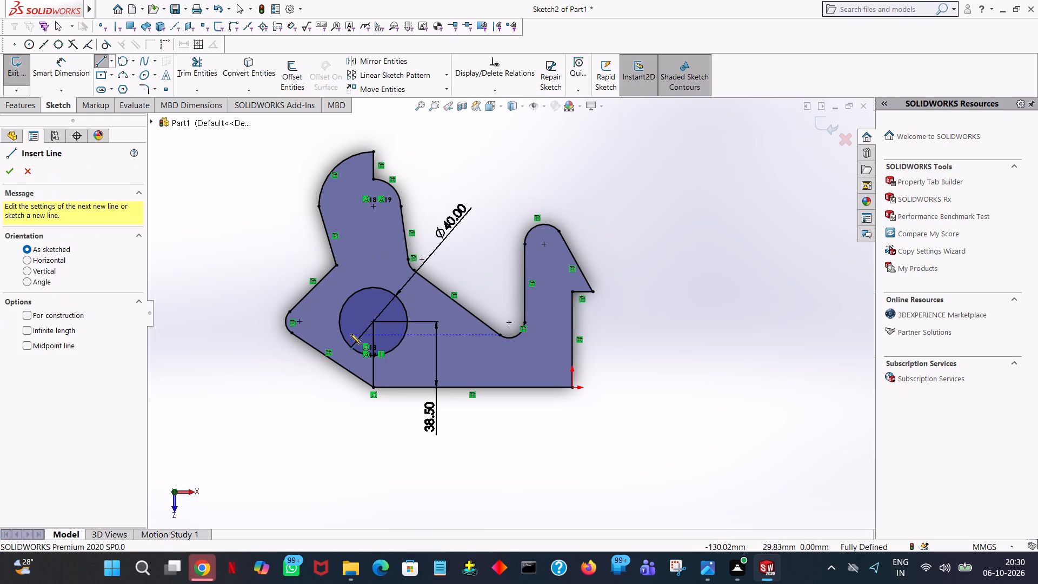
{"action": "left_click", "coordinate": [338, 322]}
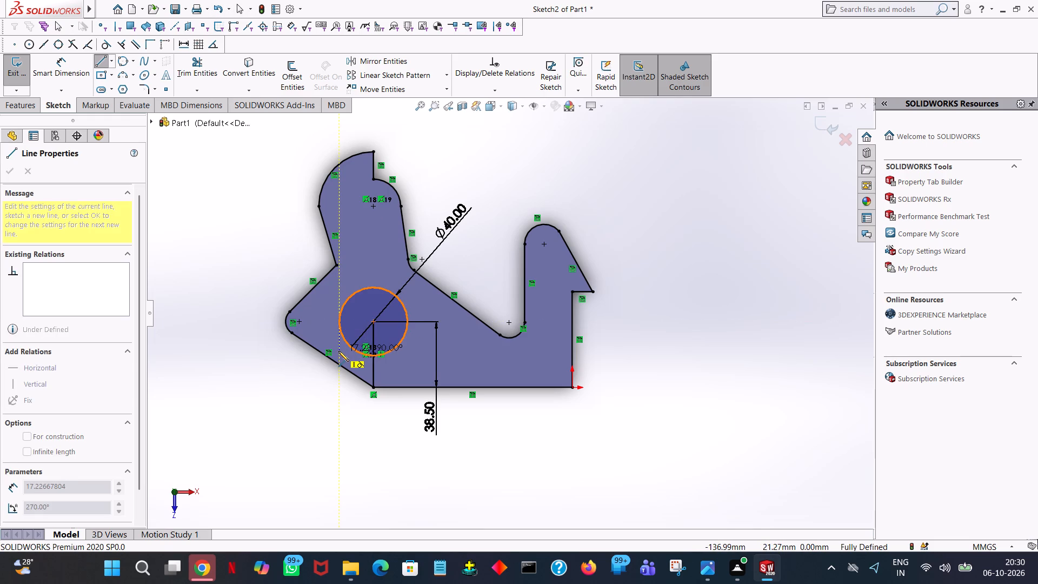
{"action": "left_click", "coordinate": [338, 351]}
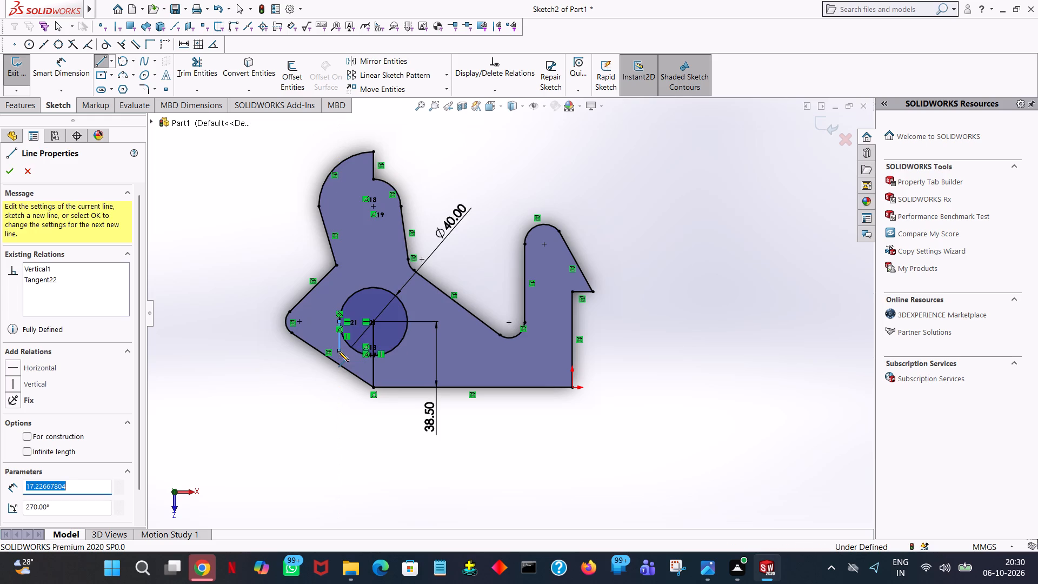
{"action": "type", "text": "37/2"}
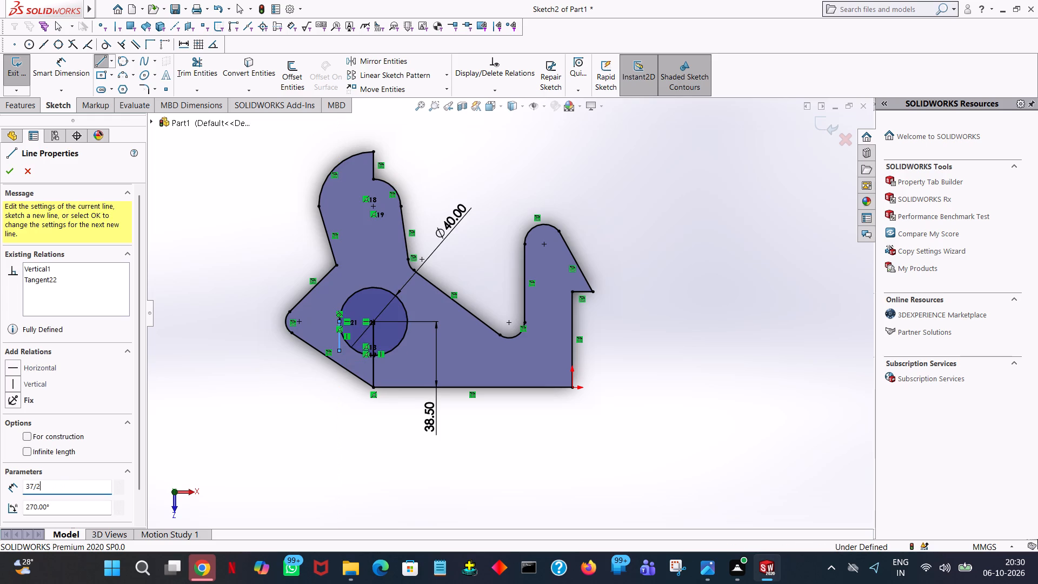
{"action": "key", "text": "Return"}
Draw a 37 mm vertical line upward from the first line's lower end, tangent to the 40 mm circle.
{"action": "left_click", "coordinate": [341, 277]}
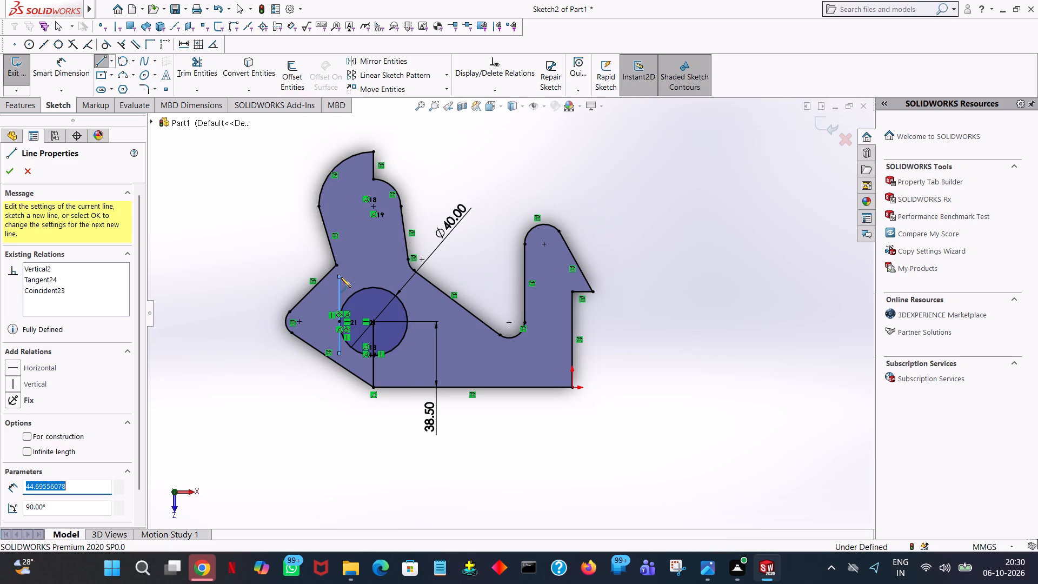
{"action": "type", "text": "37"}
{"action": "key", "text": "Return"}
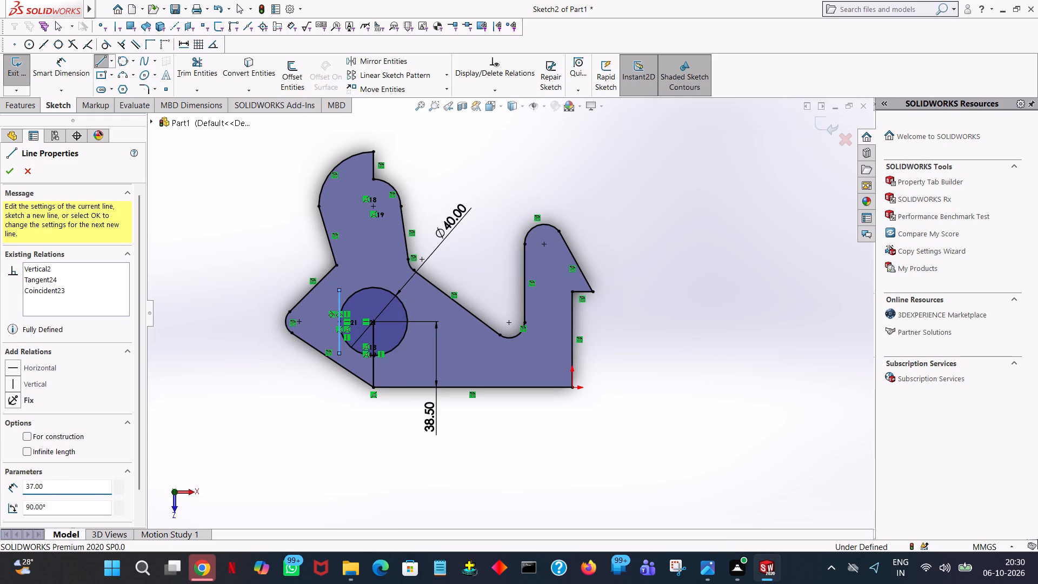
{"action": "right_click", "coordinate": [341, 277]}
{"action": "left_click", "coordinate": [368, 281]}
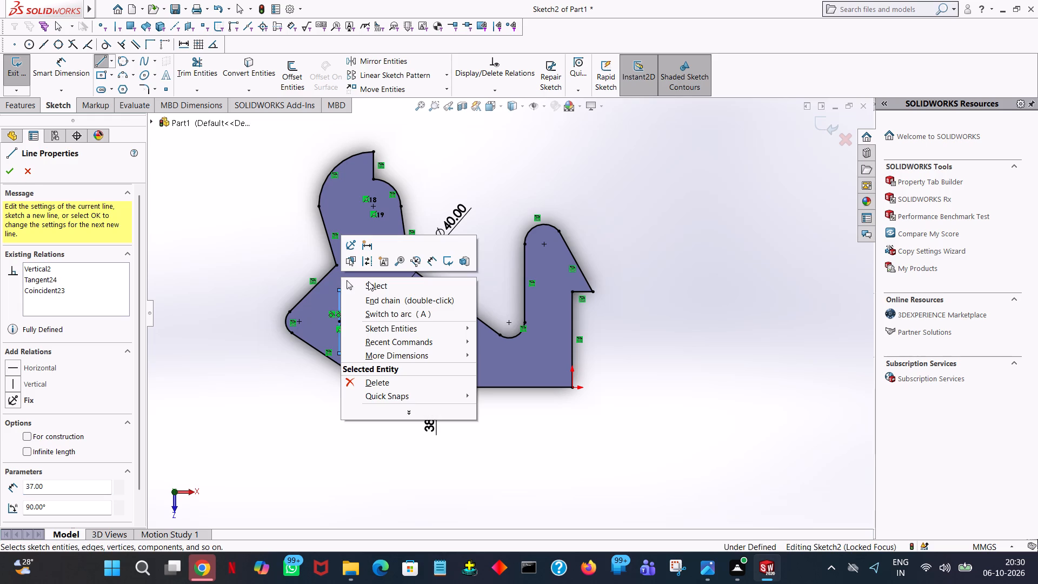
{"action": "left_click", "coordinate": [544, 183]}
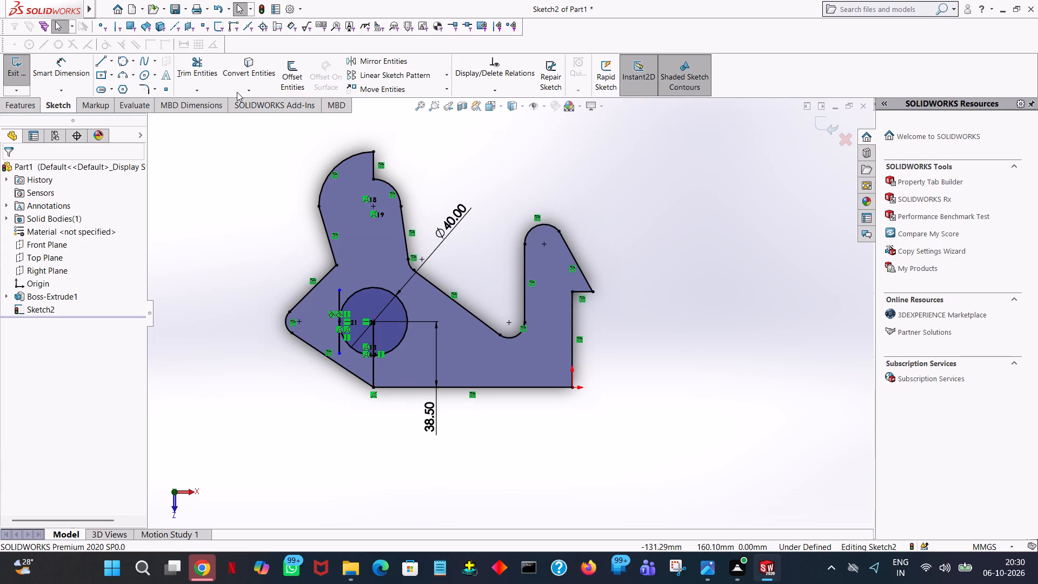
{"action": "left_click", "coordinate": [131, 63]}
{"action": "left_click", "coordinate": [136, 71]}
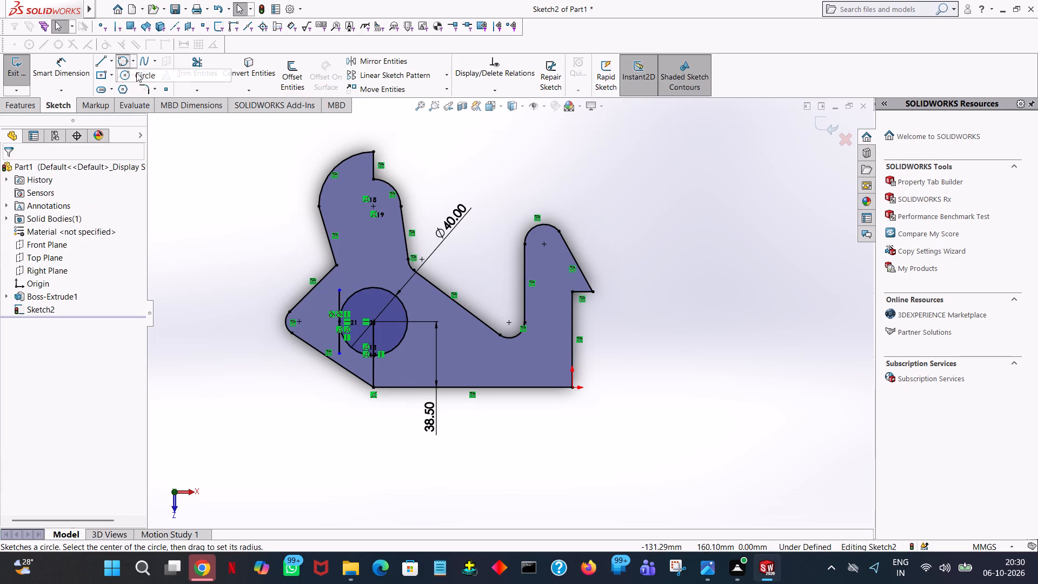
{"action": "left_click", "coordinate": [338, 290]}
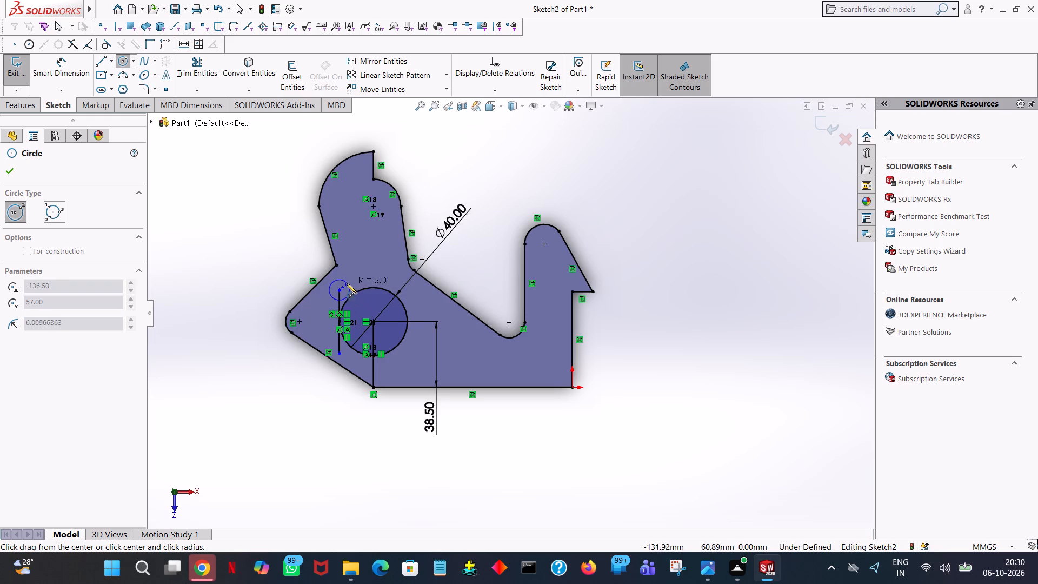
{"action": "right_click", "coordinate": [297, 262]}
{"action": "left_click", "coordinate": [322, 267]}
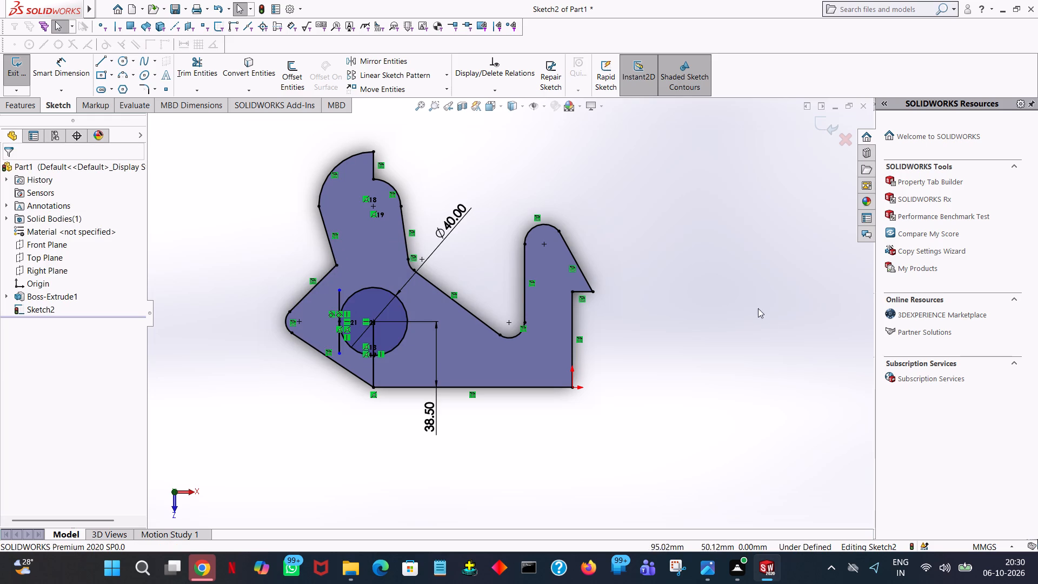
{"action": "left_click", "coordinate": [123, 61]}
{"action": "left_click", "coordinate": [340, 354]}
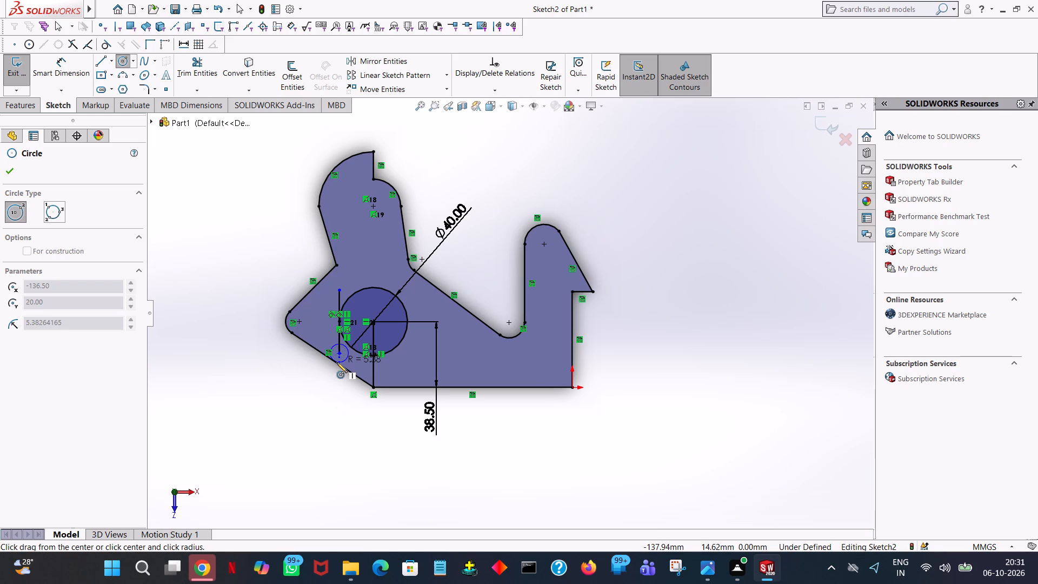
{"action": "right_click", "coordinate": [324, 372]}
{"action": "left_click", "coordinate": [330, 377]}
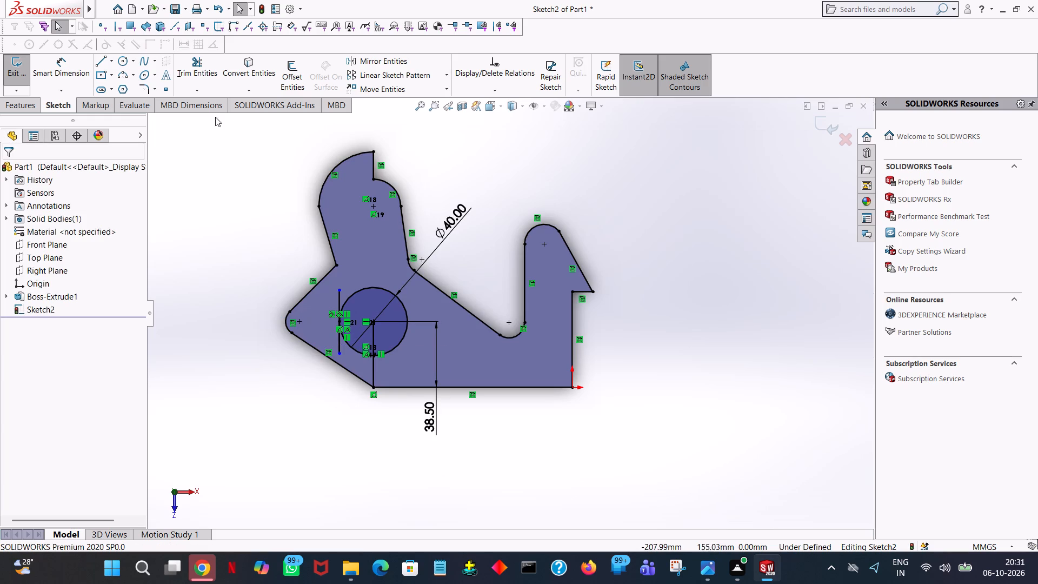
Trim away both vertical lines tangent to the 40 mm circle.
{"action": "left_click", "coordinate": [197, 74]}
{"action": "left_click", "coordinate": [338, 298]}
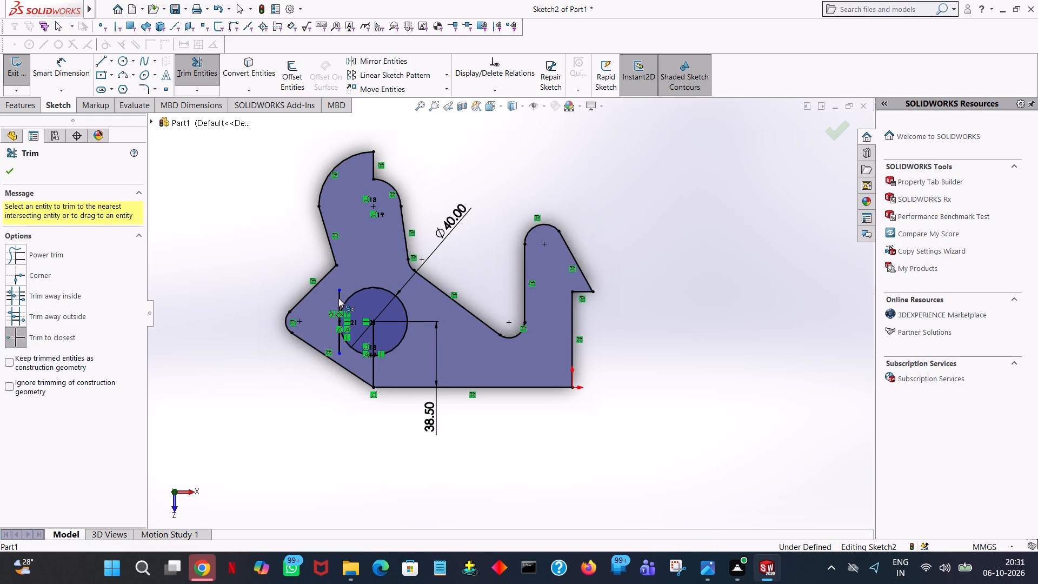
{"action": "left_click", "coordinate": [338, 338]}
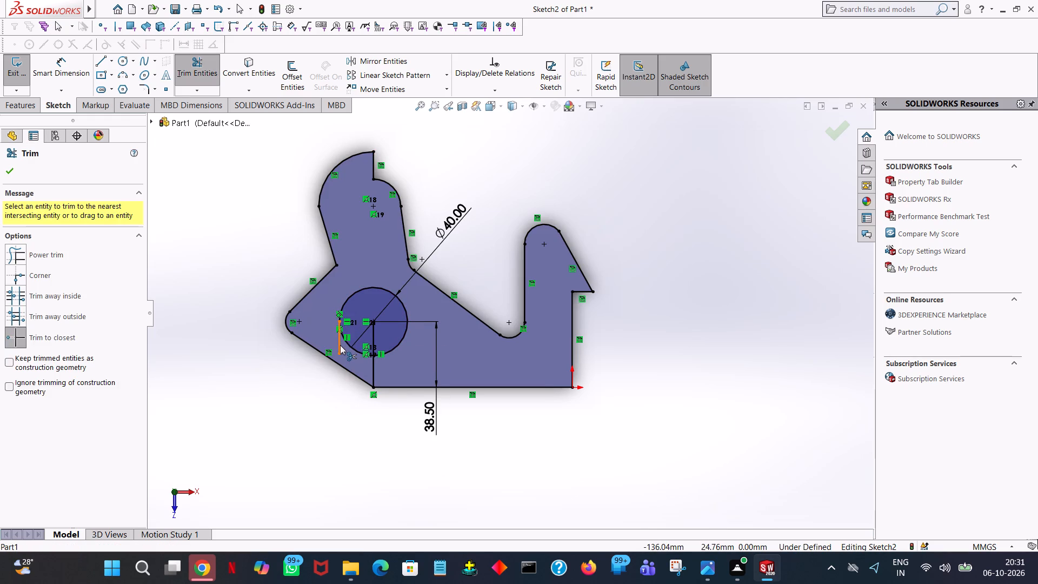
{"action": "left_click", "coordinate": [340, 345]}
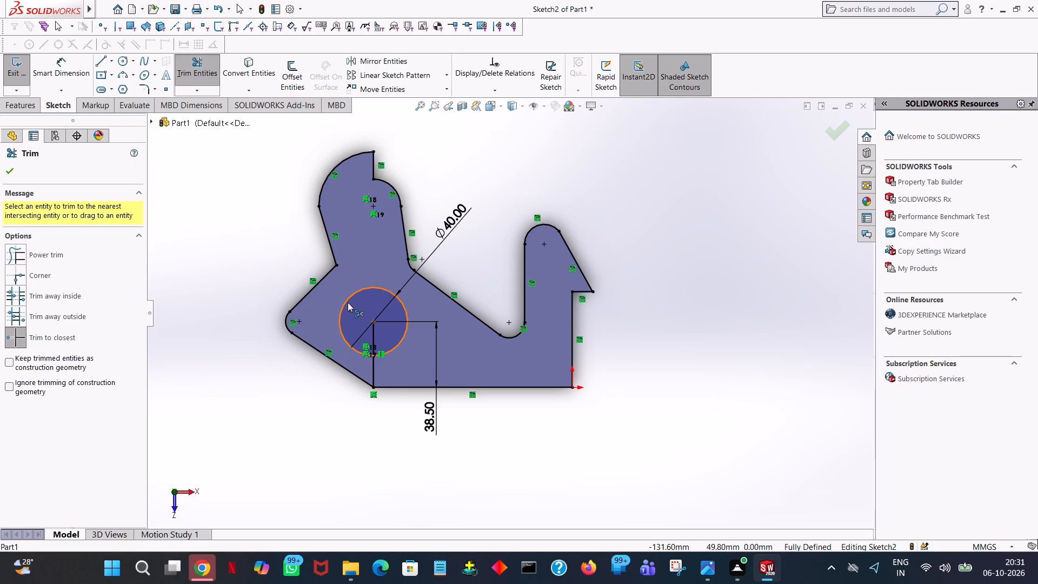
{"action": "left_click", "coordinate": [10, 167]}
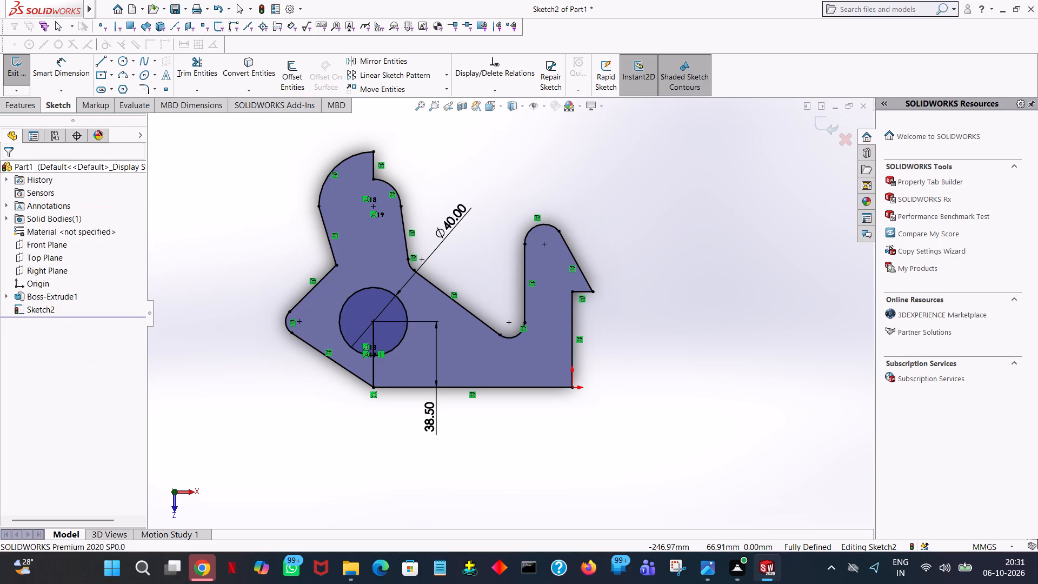
Draw a horizontal line about 35 mm long from the 40 mm circle's centre toward the rounded left corner.
{"action": "left_click", "coordinate": [96, 58]}
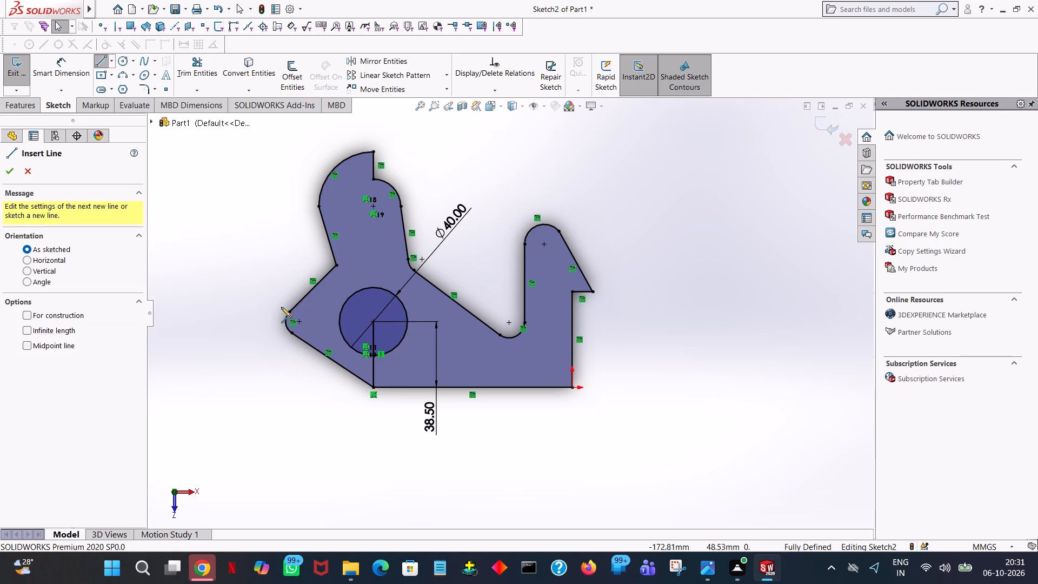
{"action": "left_click", "coordinate": [372, 321]}
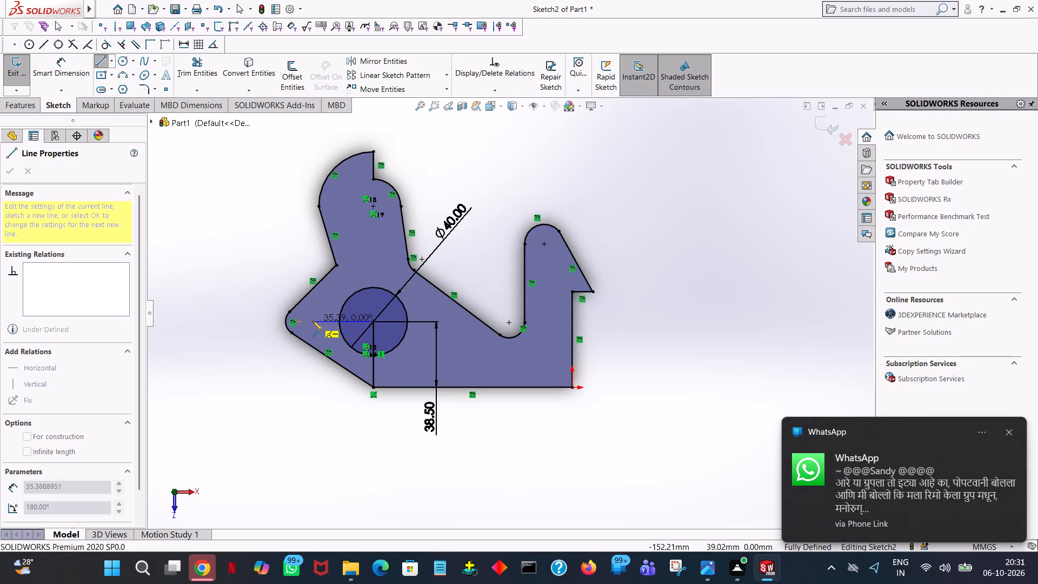
{"action": "left_click", "coordinate": [312, 321]}
{"action": "right_click", "coordinate": [312, 321]}
{"action": "left_click", "coordinate": [339, 327]}
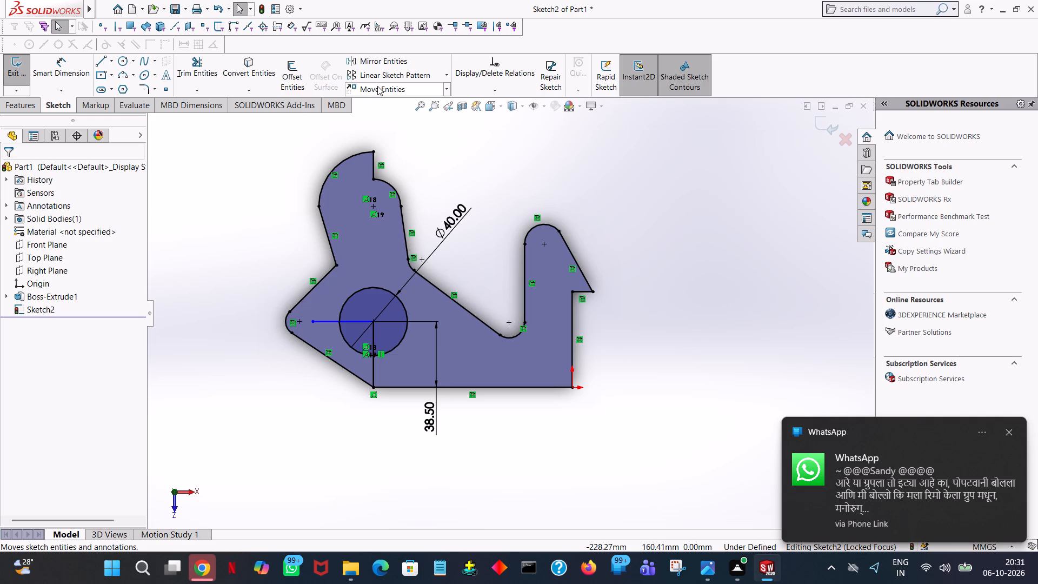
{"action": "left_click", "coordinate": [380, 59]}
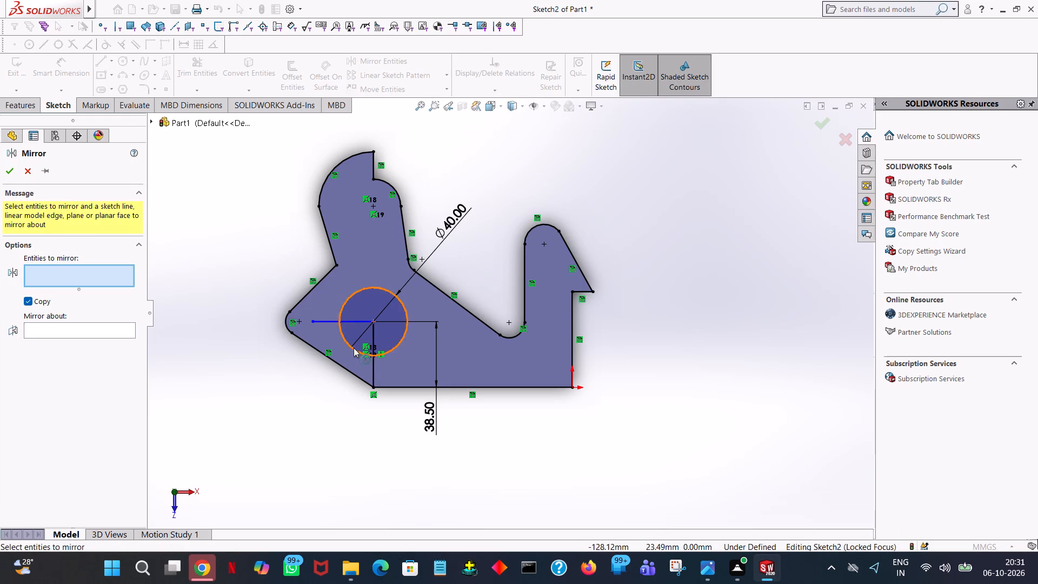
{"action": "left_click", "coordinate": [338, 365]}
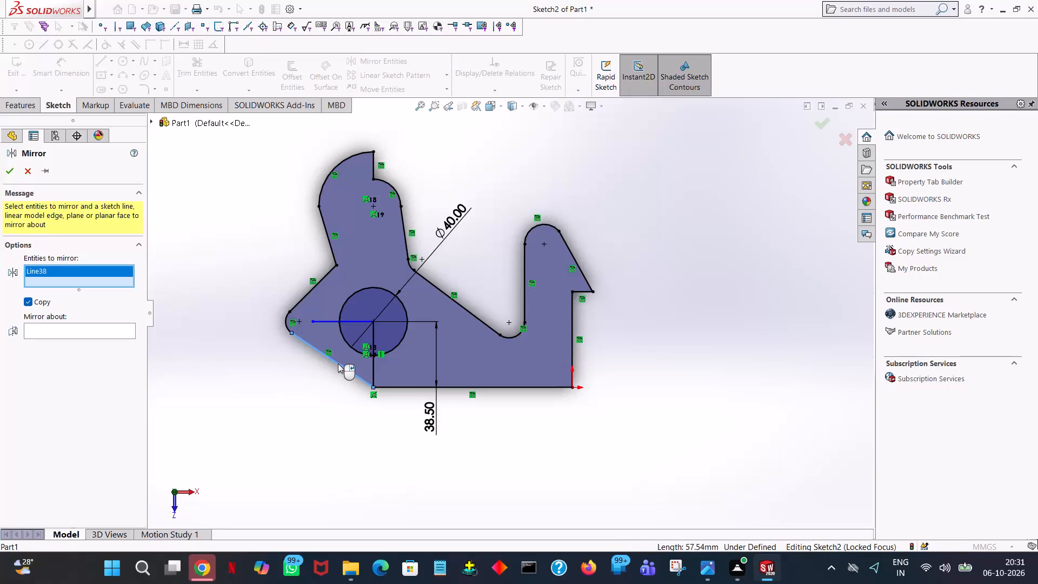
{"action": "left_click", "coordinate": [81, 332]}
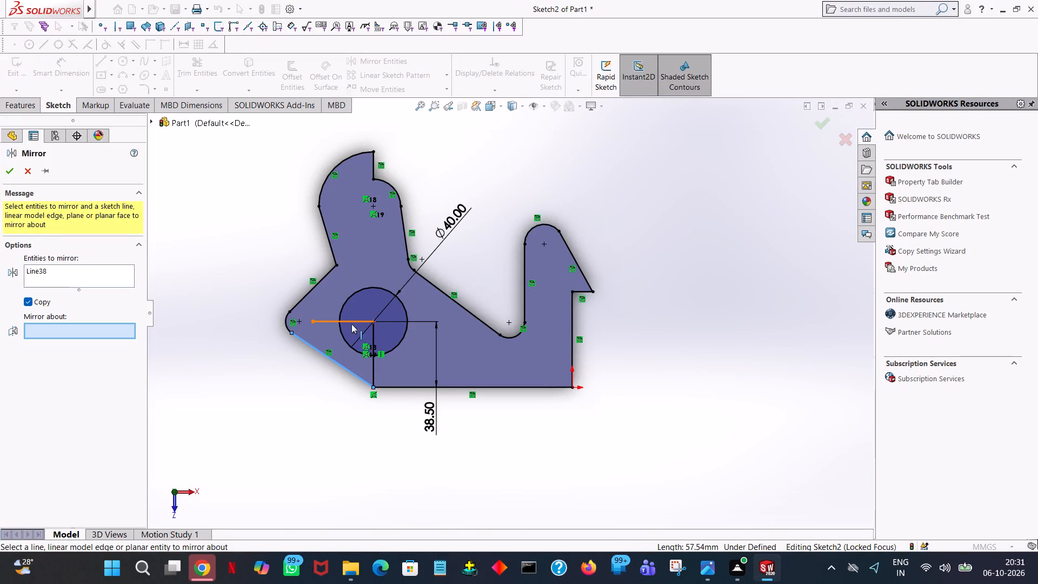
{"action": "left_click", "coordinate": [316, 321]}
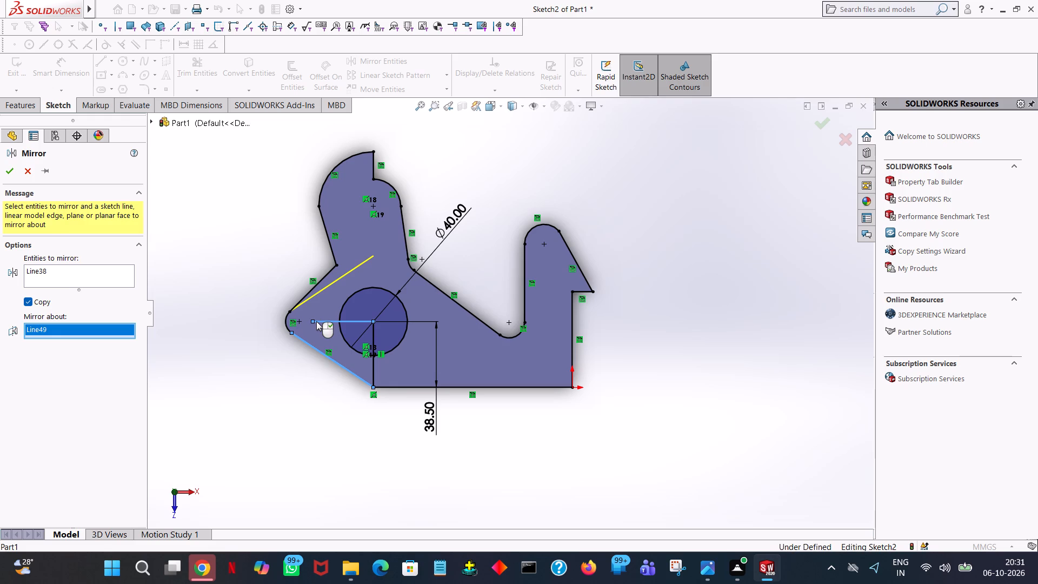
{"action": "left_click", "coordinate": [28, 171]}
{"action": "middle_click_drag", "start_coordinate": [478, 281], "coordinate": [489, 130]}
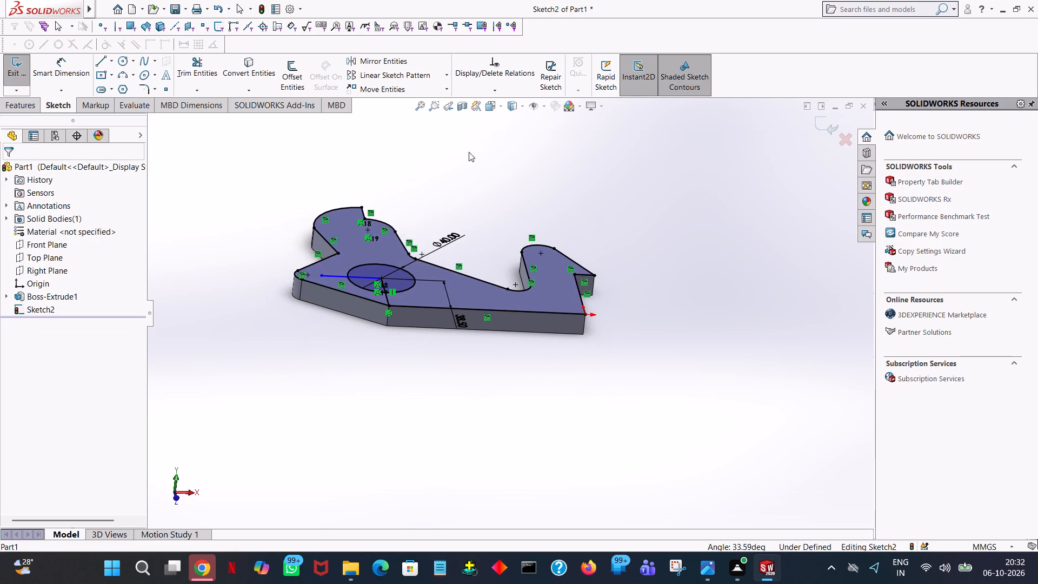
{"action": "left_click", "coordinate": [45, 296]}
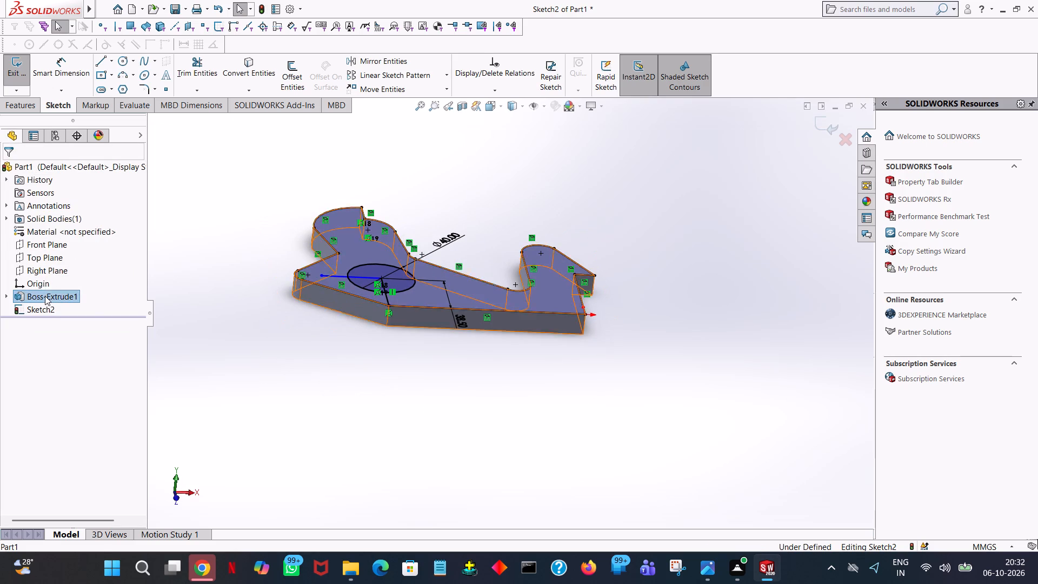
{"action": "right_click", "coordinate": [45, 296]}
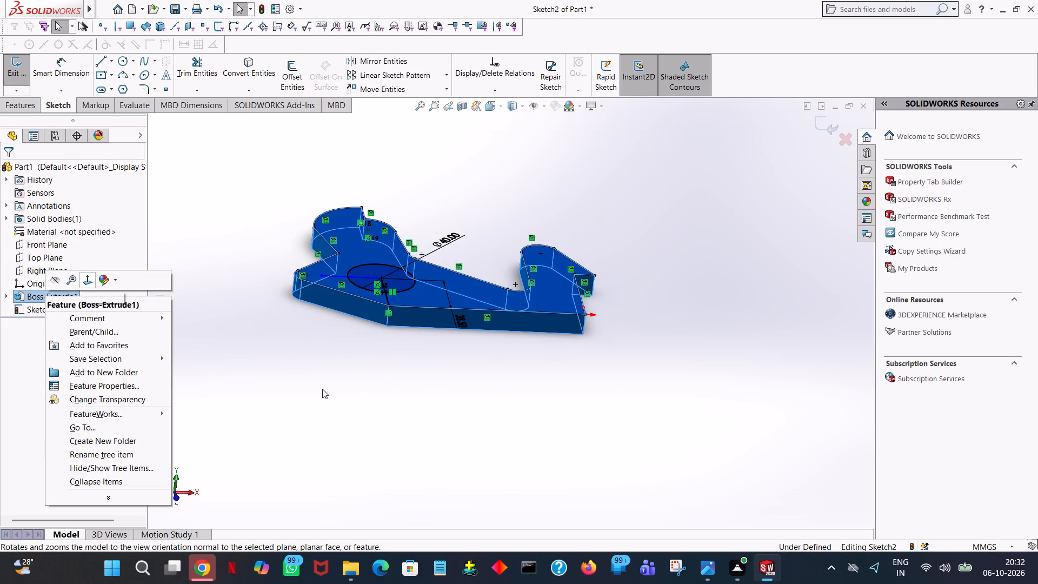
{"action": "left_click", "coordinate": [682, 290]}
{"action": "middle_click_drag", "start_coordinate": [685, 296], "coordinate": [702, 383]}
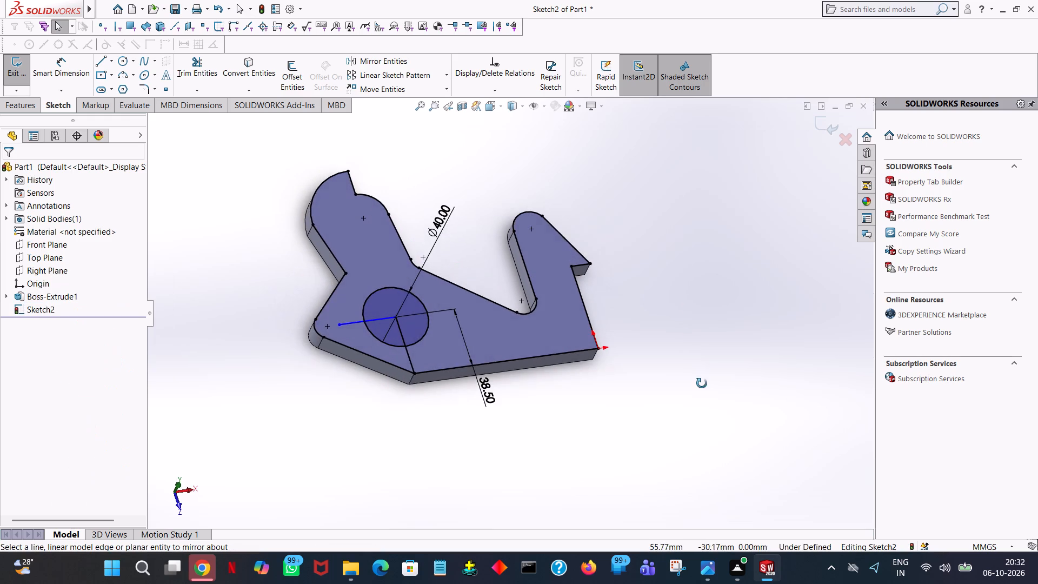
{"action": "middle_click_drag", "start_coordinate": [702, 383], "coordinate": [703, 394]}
Undo all work in the second sketch, including the horizontal line, the 40 mm circle and the converted edges, until it is empty.
{"action": "left_click", "coordinate": [218, 11]}
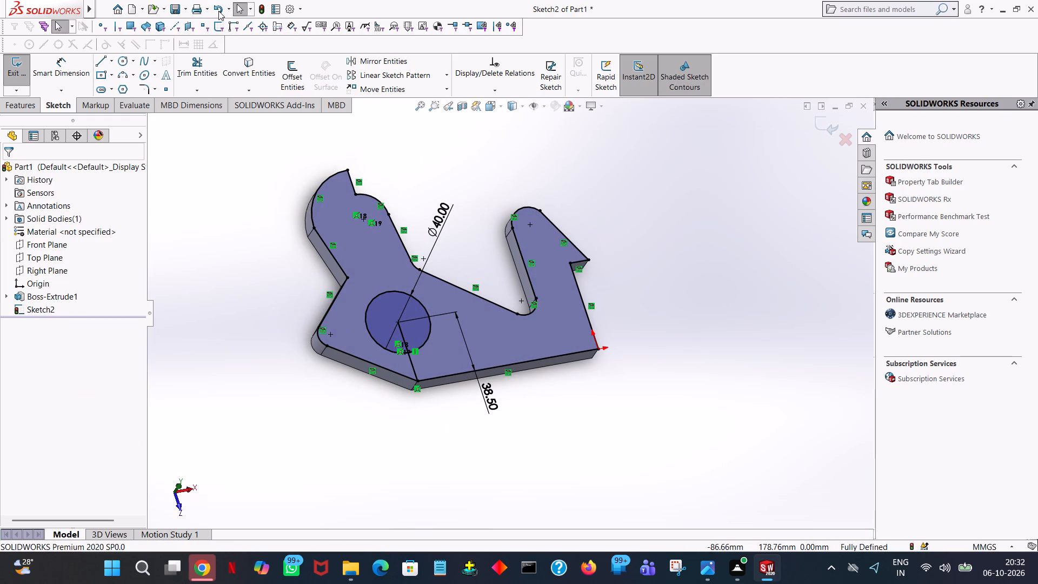
{"action": "triple_click", "coordinate": [218, 11]}
{"action": "triple_click", "coordinate": [218, 11]}
{"action": "left_click", "coordinate": [218, 11]}
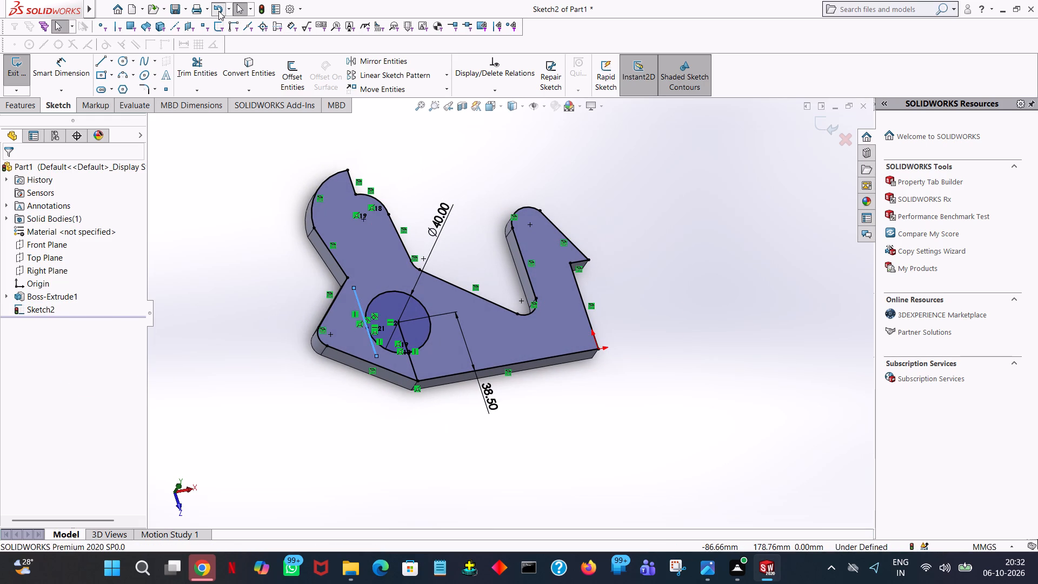
{"action": "left_click", "coordinate": [218, 11]}
{"action": "triple_click", "coordinate": [218, 11]}
{"action": "triple_click", "coordinate": [218, 11]}
{"action": "triple_click", "coordinate": [218, 11]}
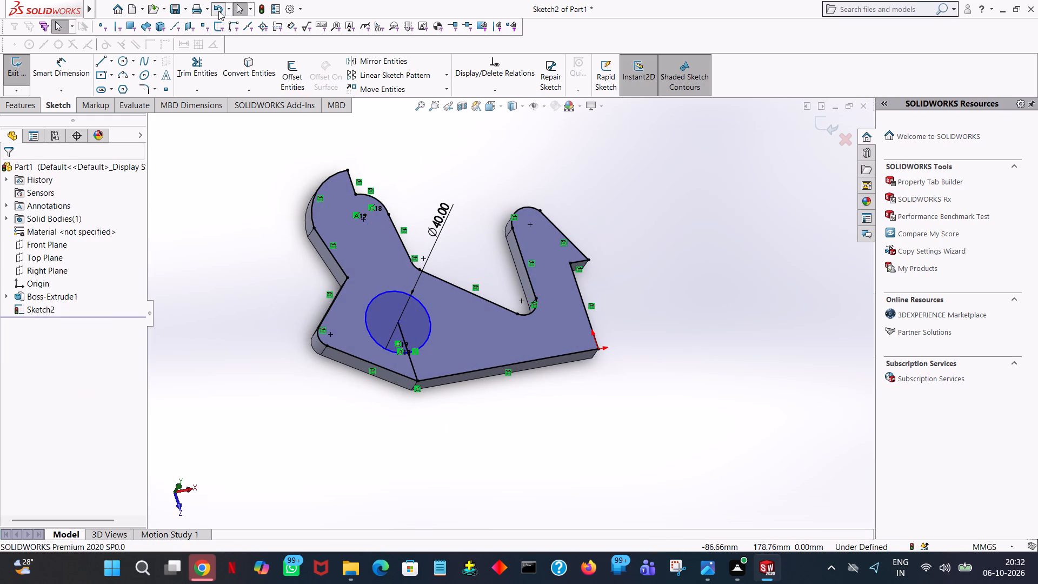
{"action": "triple_click", "coordinate": [218, 11]}
{"action": "triple_click", "coordinate": [218, 11]}
{"action": "triple_click", "coordinate": [218, 11]}
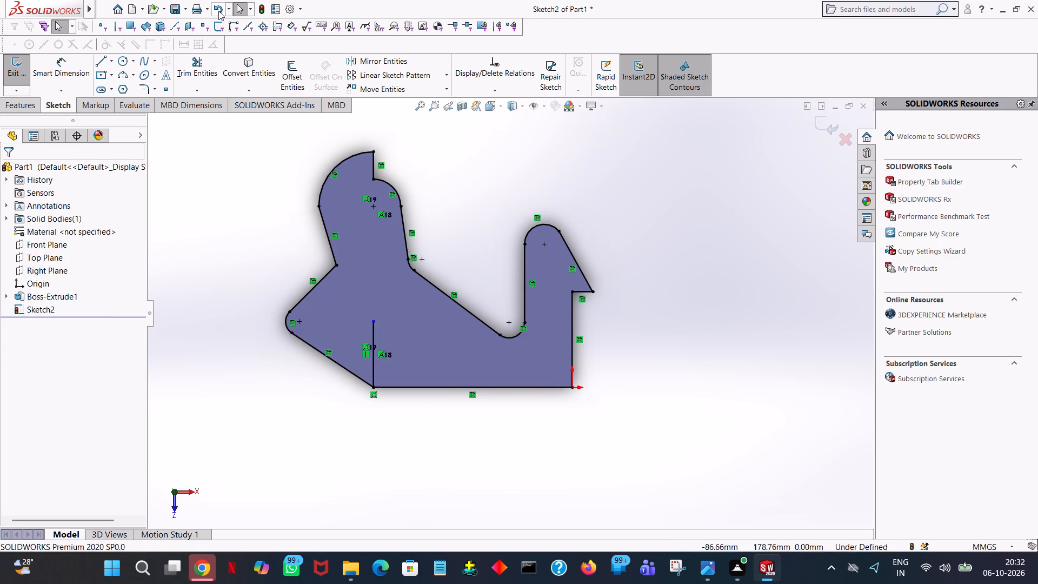
{"action": "triple_click", "coordinate": [218, 11]}
{"action": "triple_click", "coordinate": [218, 11]}
{"action": "left_click", "coordinate": [218, 11]}
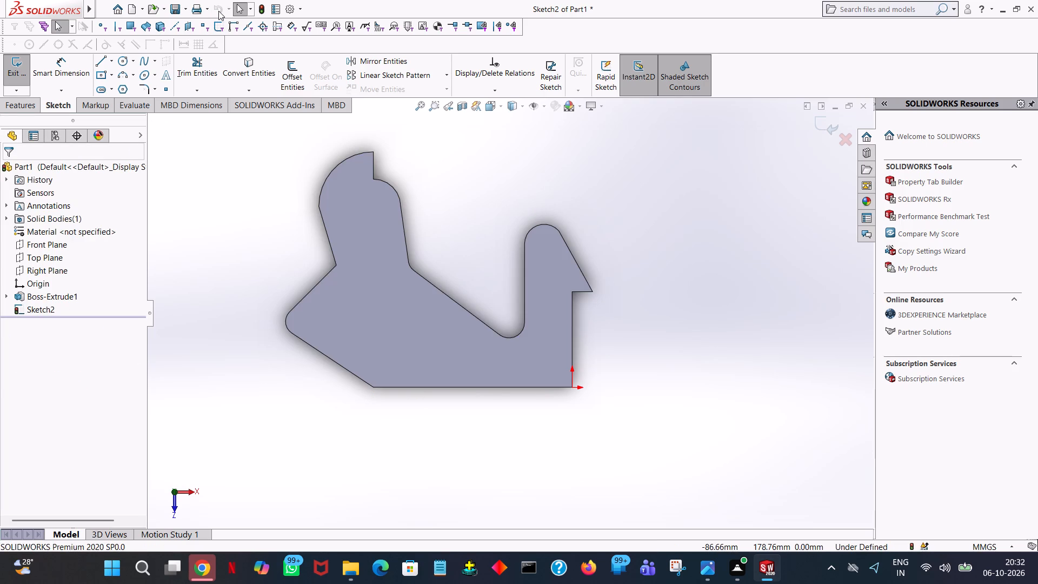
Open Sketch1, the base profile under Boss-Extrude1, for editing.
{"action": "middle_click_drag", "start_coordinate": [562, 449], "coordinate": [541, 278]}
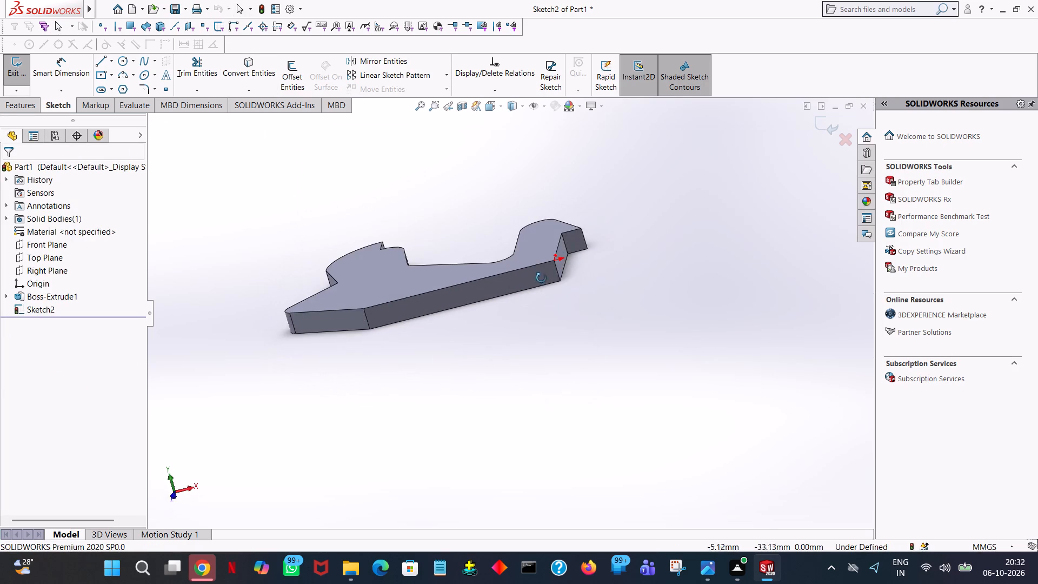
{"action": "middle_click_drag", "start_coordinate": [541, 278], "coordinate": [544, 278]}
{"action": "left_click", "coordinate": [21, 296]}
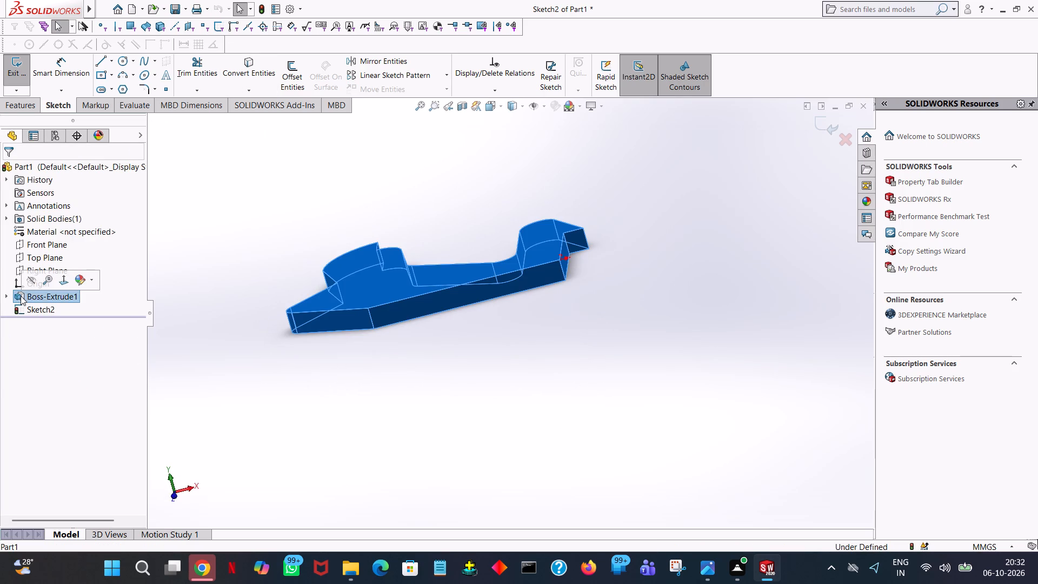
{"action": "right_click", "coordinate": [21, 296]}
{"action": "left_click", "coordinate": [21, 296]}
{"action": "double_click", "coordinate": [19, 295]}
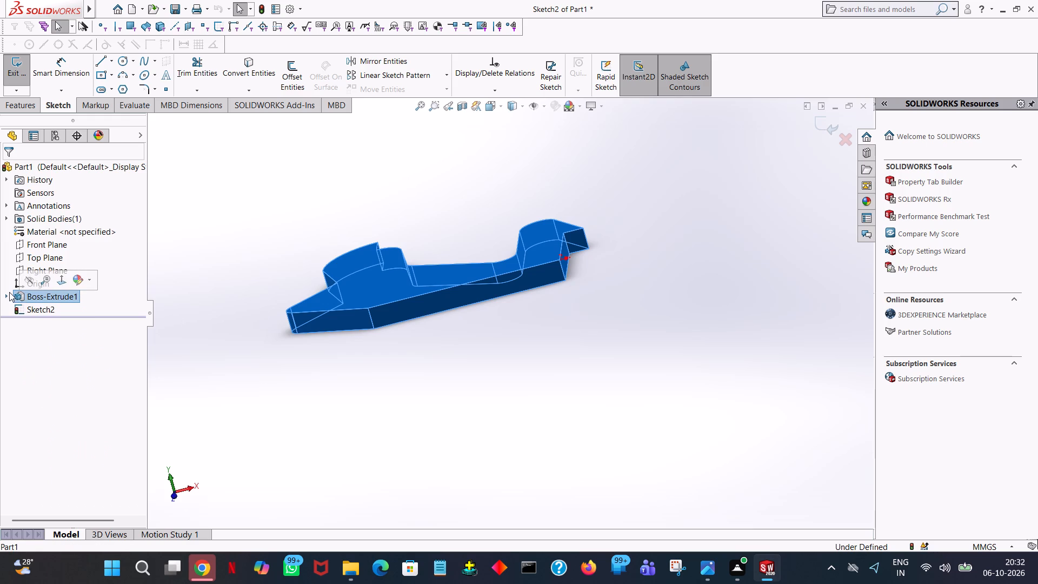
{"action": "left_click", "coordinate": [5, 294]}
{"action": "left_click", "coordinate": [32, 310]}
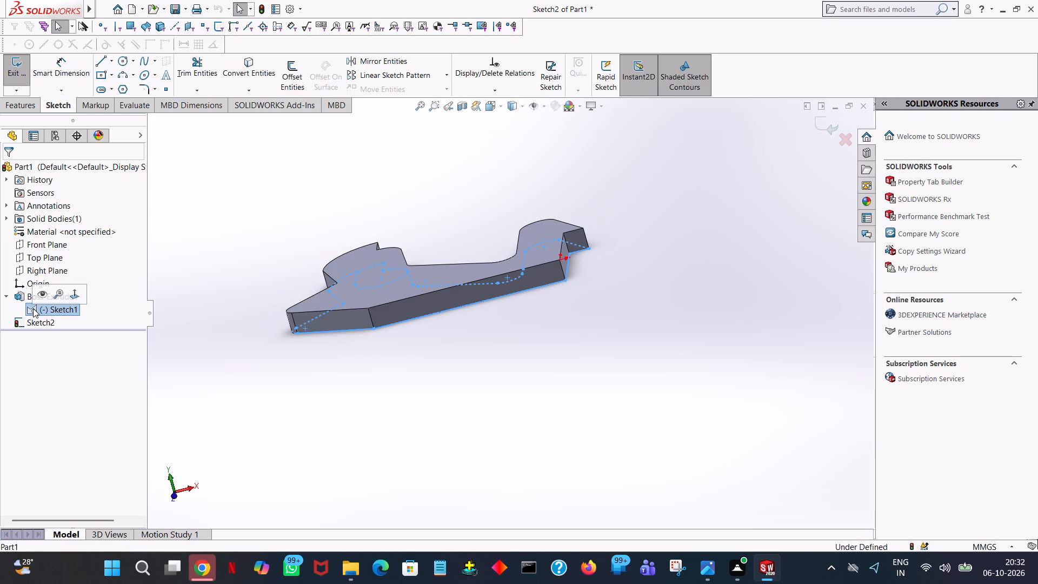
{"action": "double_click", "coordinate": [39, 308]}
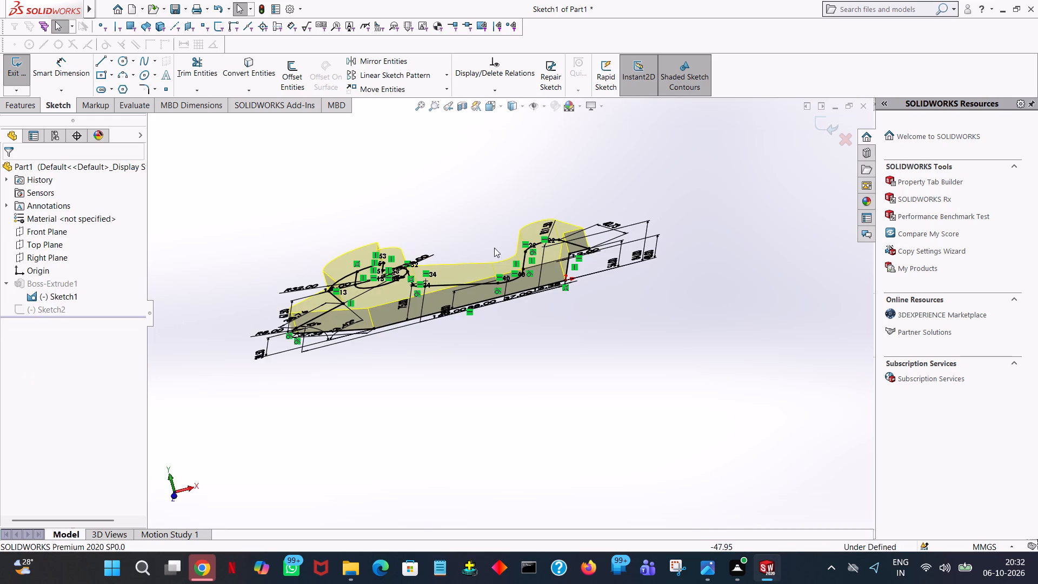
Draw a horizontal line about 42 mm long inward from the outermost point of the R8 corner arc.
{"action": "middle_click_drag", "start_coordinate": [355, 221], "coordinate": [374, 369]}
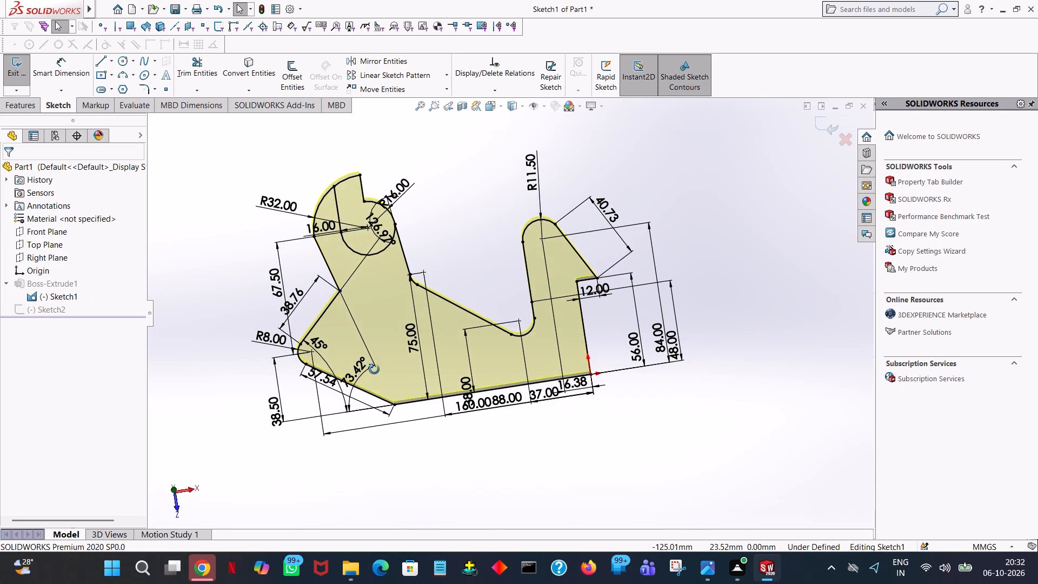
{"action": "middle_click_drag", "start_coordinate": [374, 369], "coordinate": [378, 403]}
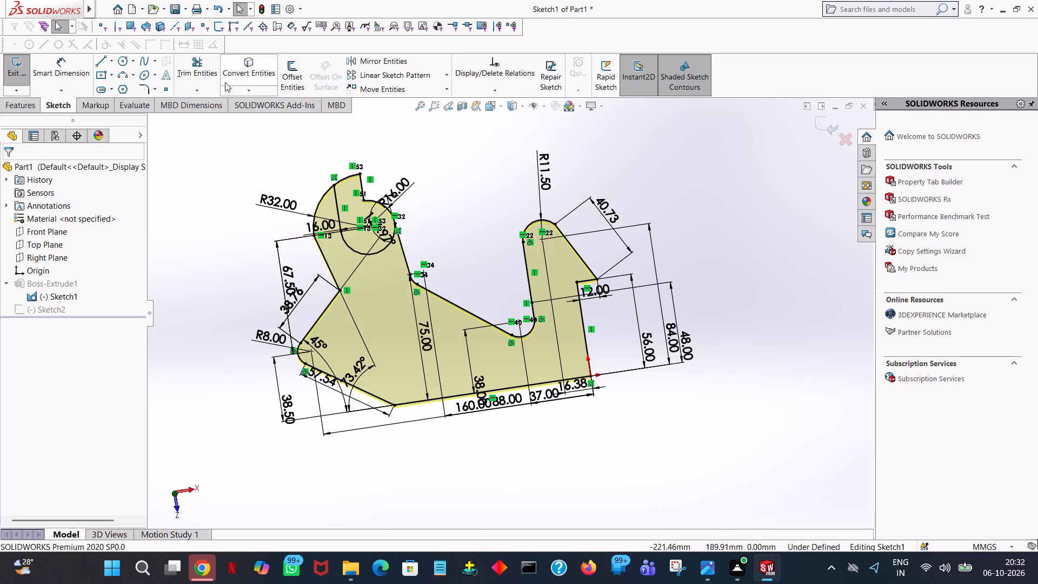
{"action": "left_click", "coordinate": [101, 62]}
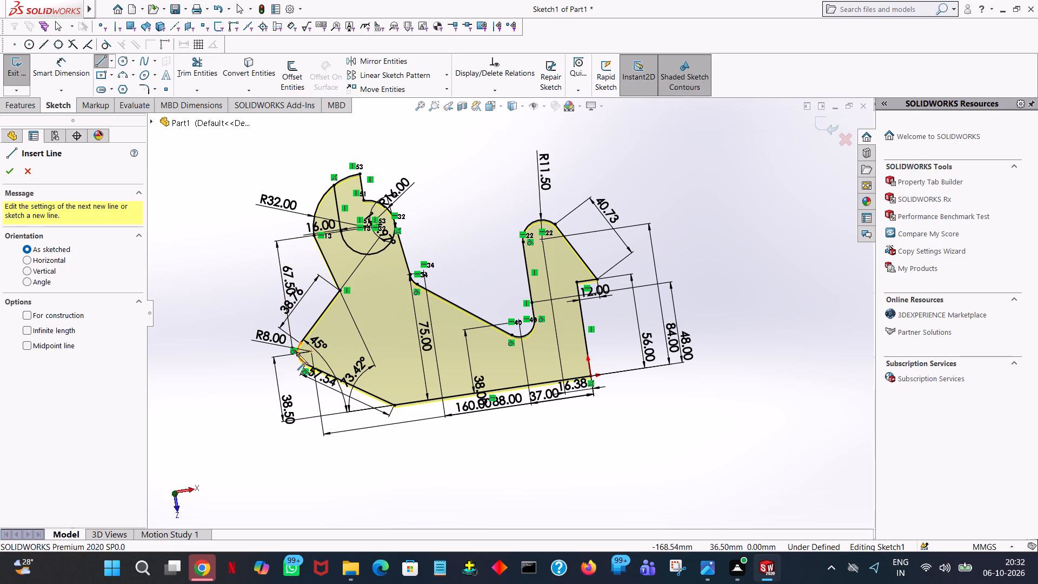
{"action": "left_click", "coordinate": [297, 353]}
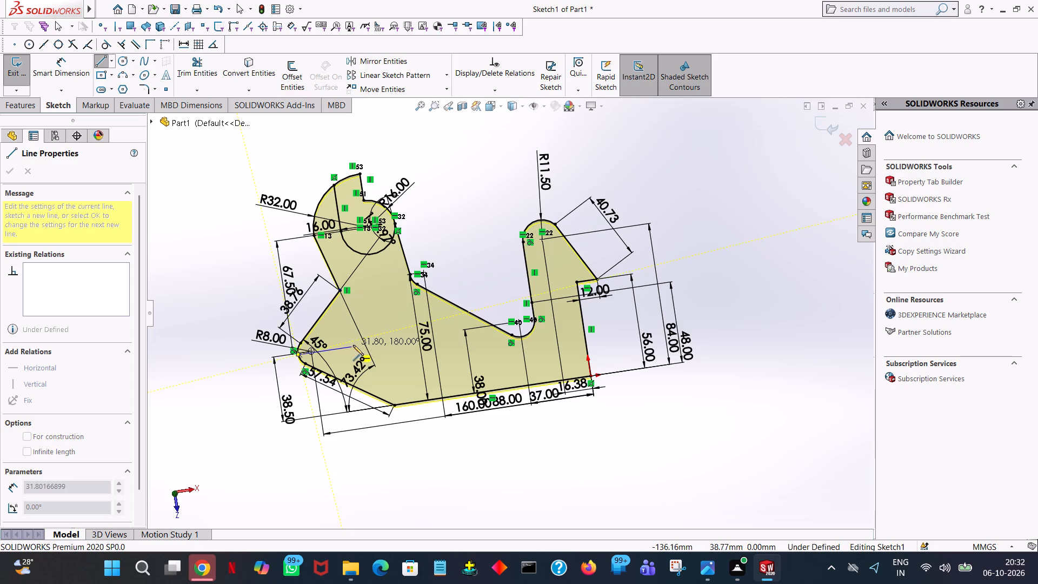
{"action": "left_click", "coordinate": [369, 343]}
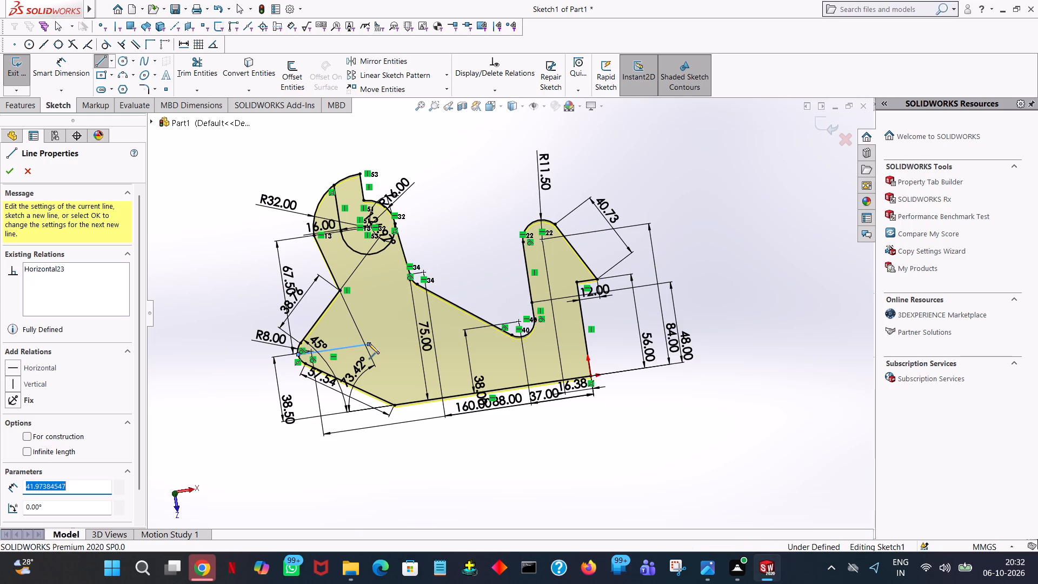
{"action": "right_click", "coordinate": [369, 343]}
{"action": "left_click", "coordinate": [387, 348]}
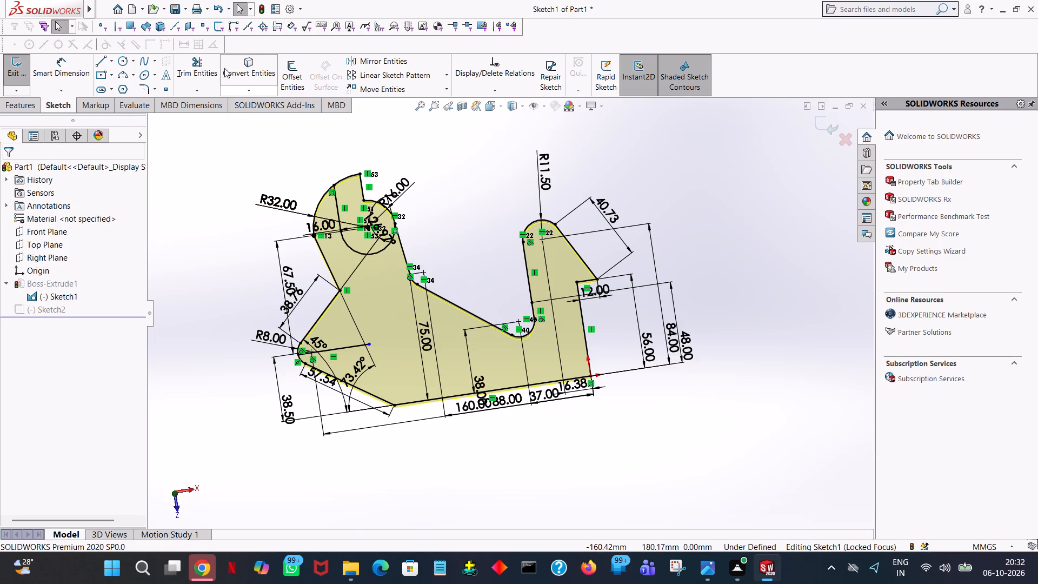
Mirror the 57.54 mm sloped lower edge about the new horizontal line, keeping the original.
{"action": "left_click", "coordinate": [414, 136]}
{"action": "left_click", "coordinate": [377, 62]}
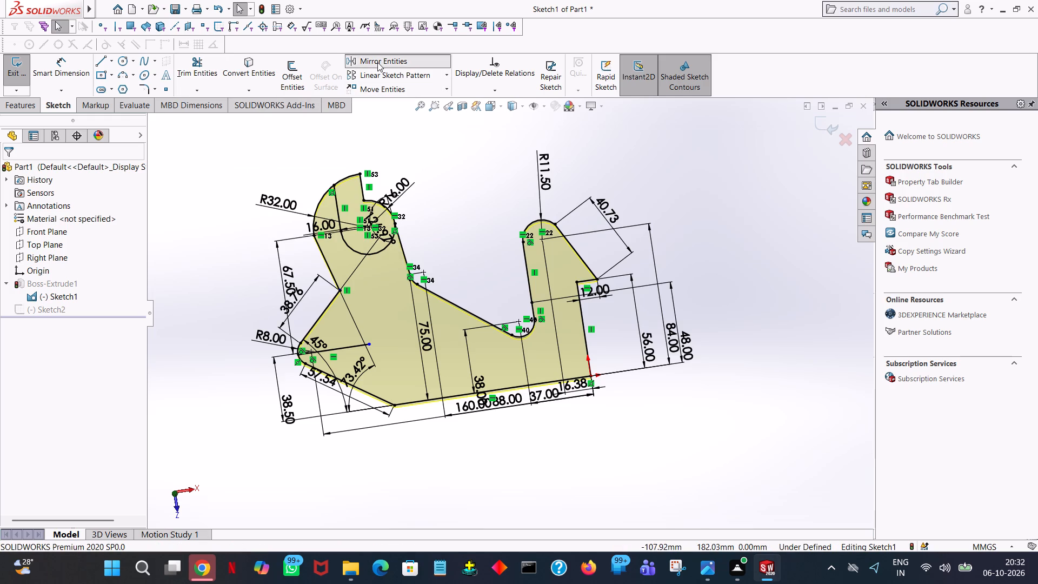
{"action": "left_click", "coordinate": [326, 374]}
{"action": "left_click", "coordinate": [86, 325]}
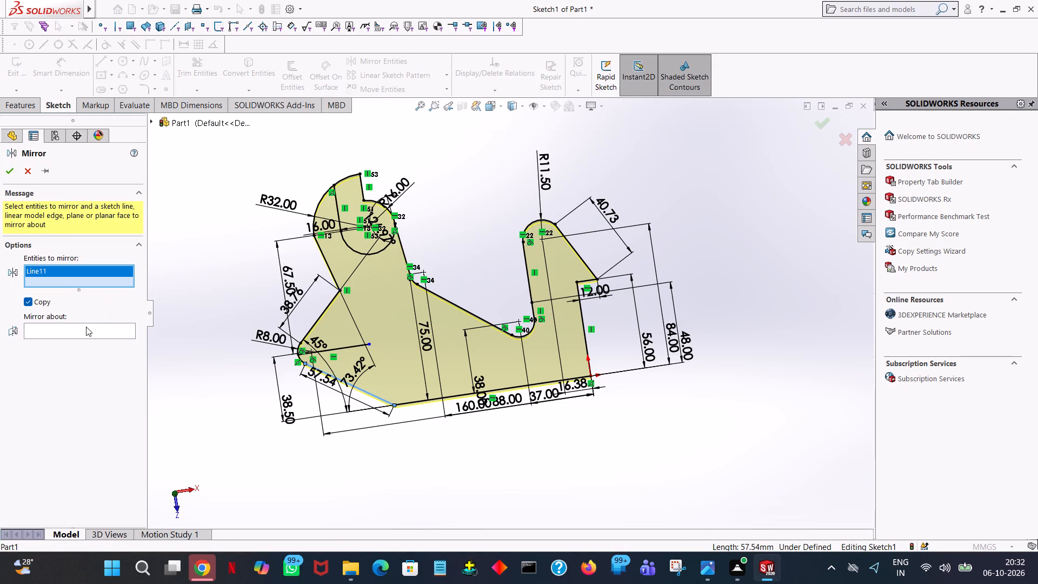
{"action": "left_click", "coordinate": [343, 346]}
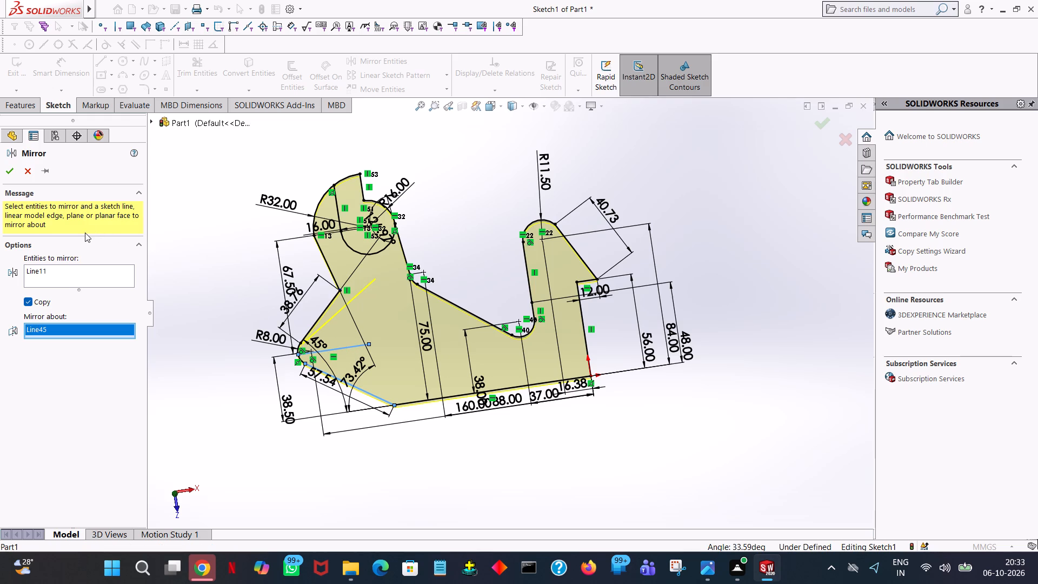
{"action": "left_click", "coordinate": [11, 170]}
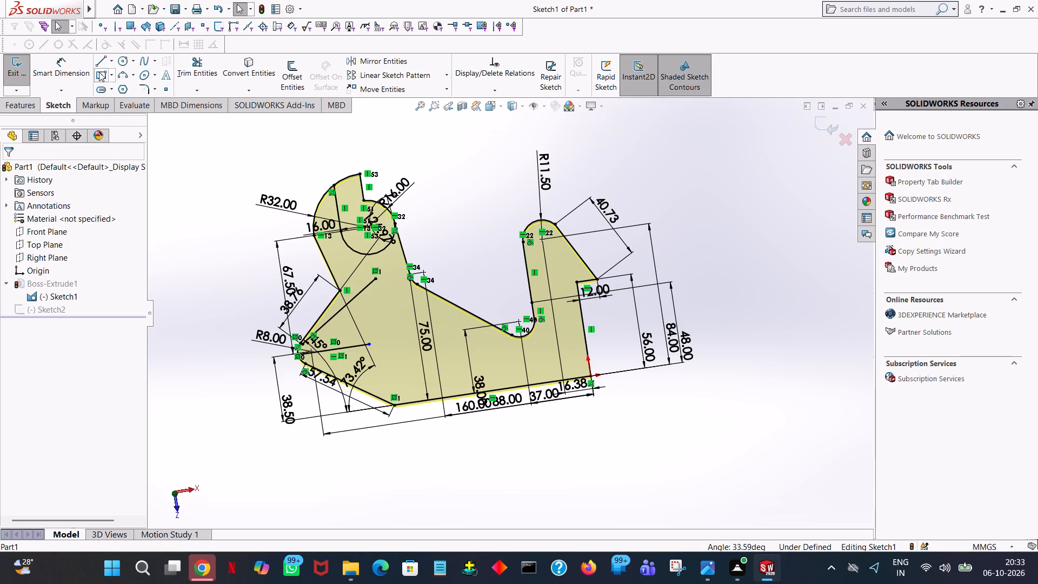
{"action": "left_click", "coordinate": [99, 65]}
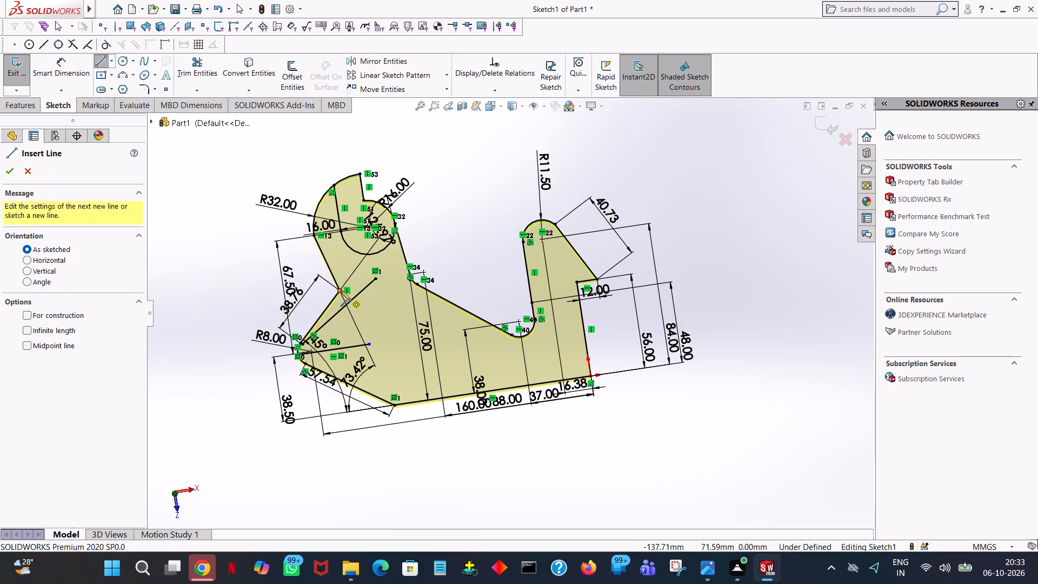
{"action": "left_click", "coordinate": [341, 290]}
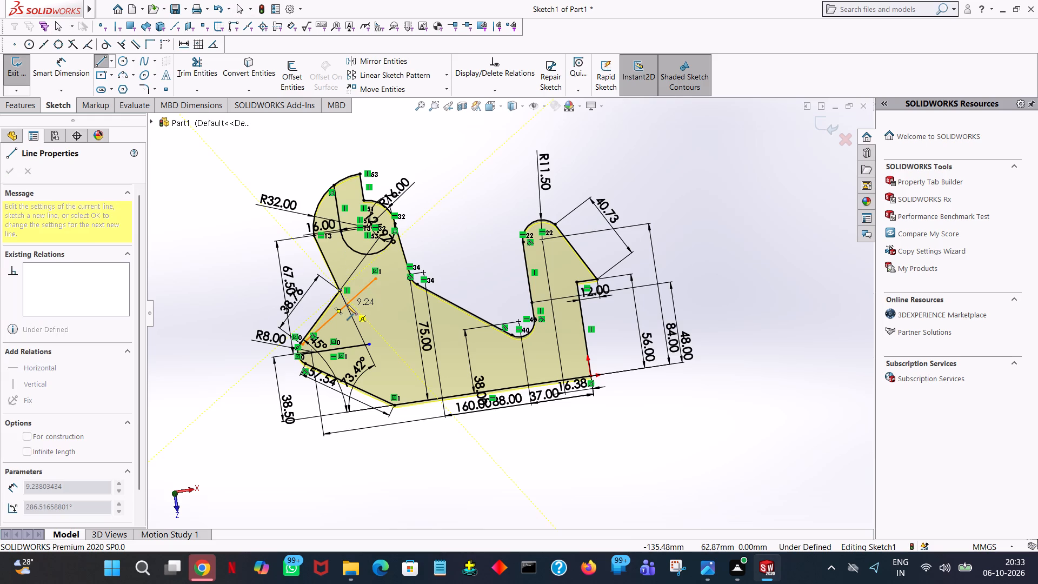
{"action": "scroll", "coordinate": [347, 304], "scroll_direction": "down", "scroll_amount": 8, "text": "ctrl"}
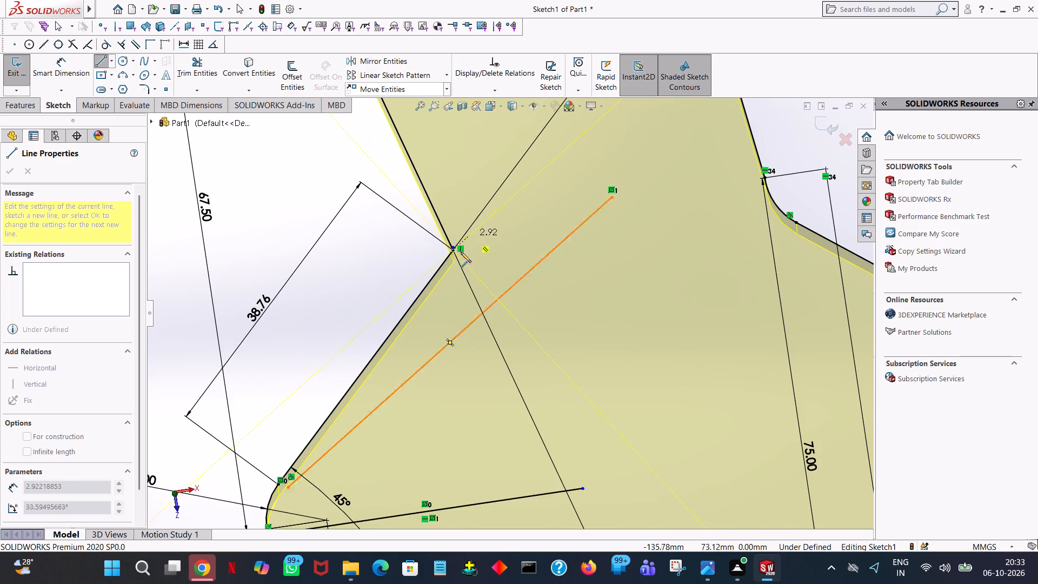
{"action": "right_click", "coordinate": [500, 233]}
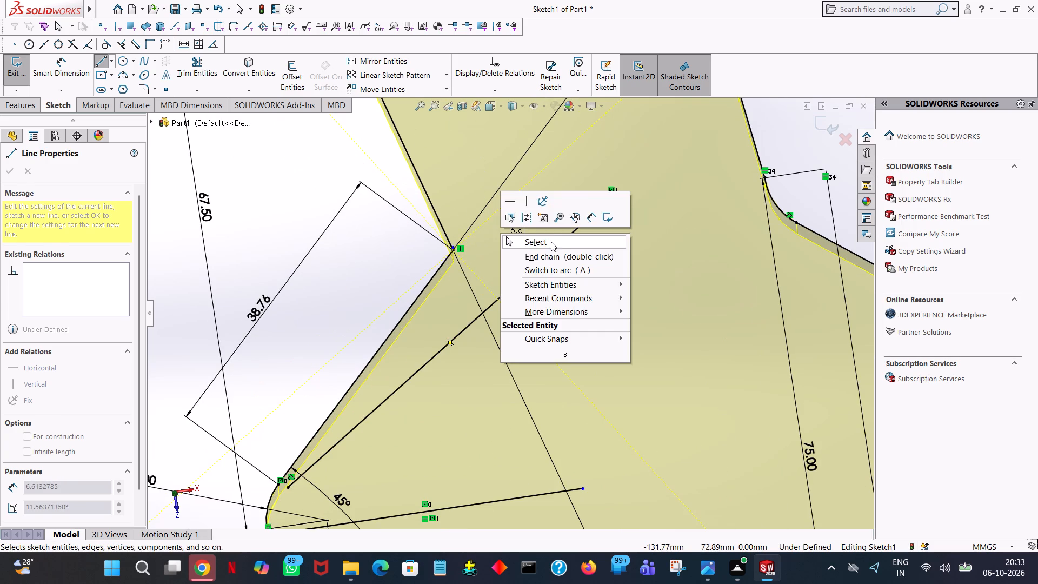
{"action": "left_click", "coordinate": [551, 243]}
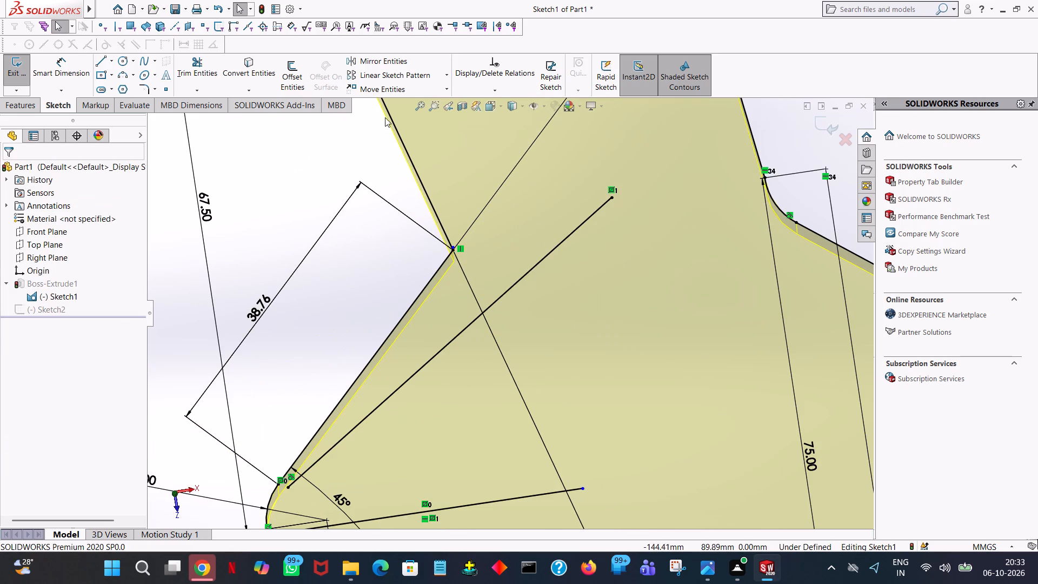
Extend the slanted side edge of the upright arm down to the mirrored line.
{"action": "left_click", "coordinate": [200, 94]}
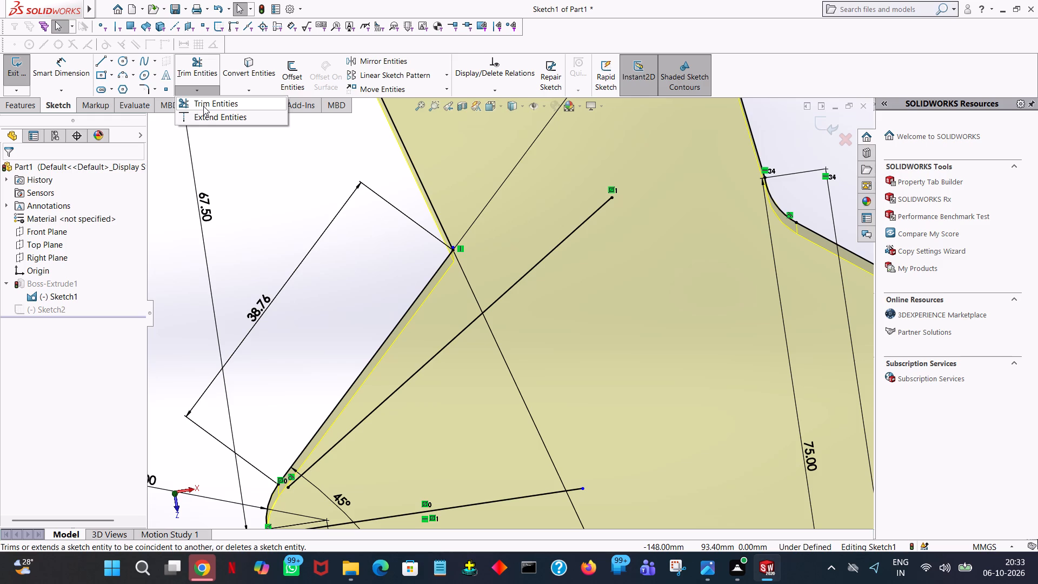
{"action": "left_click", "coordinate": [206, 120]}
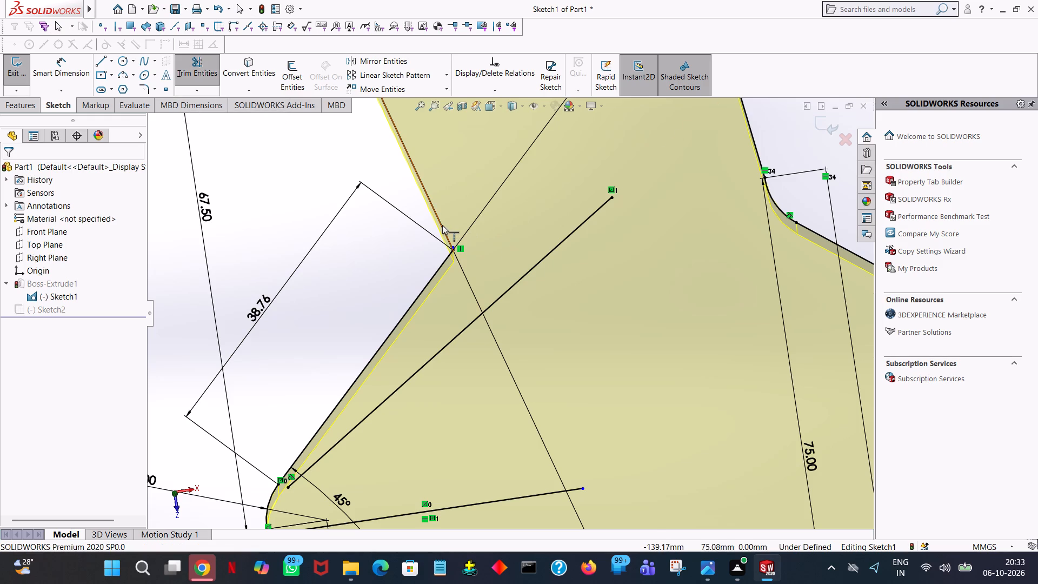
{"action": "left_click", "coordinate": [442, 225]}
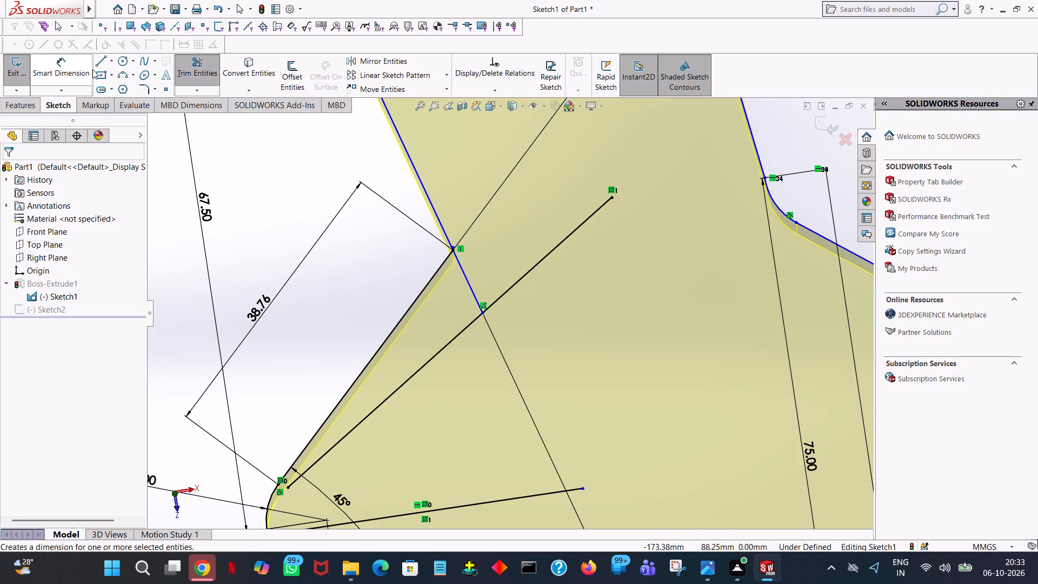
Trim away the old 38.76 mm edge, the mirrored line's overhang past the arm edge, and the horizontal mirror line.
{"action": "left_click", "coordinate": [208, 86]}
{"action": "left_click", "coordinate": [209, 102]}
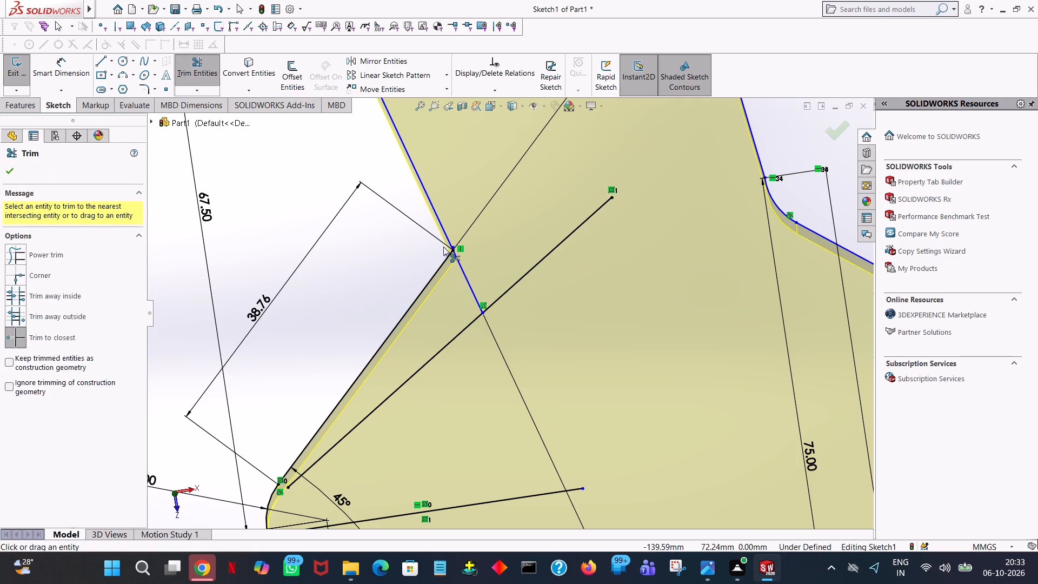
{"action": "left_click", "coordinate": [438, 270]}
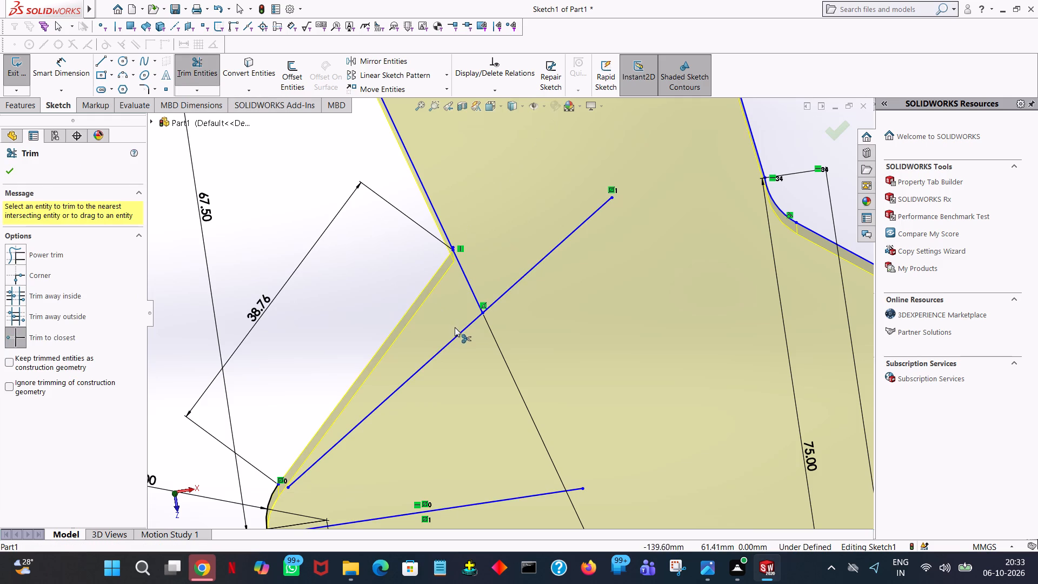
{"action": "left_click", "coordinate": [555, 248]}
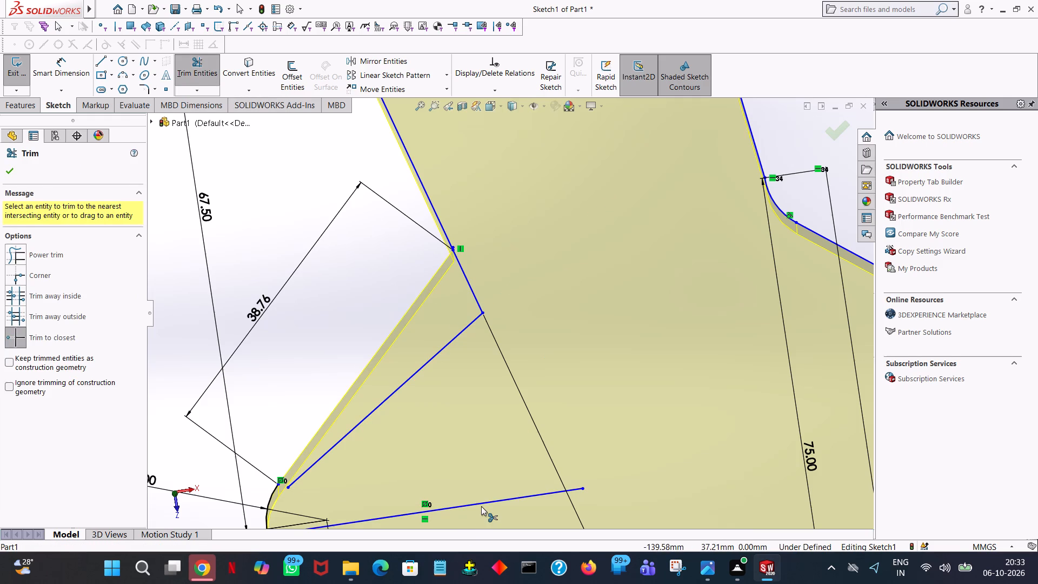
{"action": "left_click", "coordinate": [482, 506]}
Extend the outer end of the mirrored line to meet the R8 corner arc.
{"action": "middle_click_drag", "start_coordinate": [422, 430], "coordinate": [412, 396]}
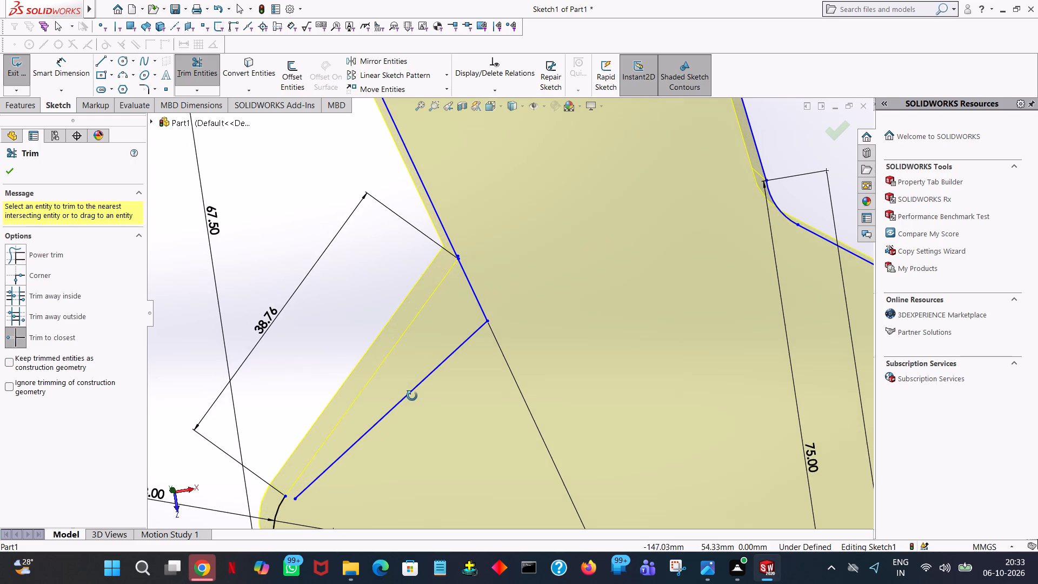
{"action": "middle_click_drag", "start_coordinate": [412, 396], "coordinate": [464, 530]}
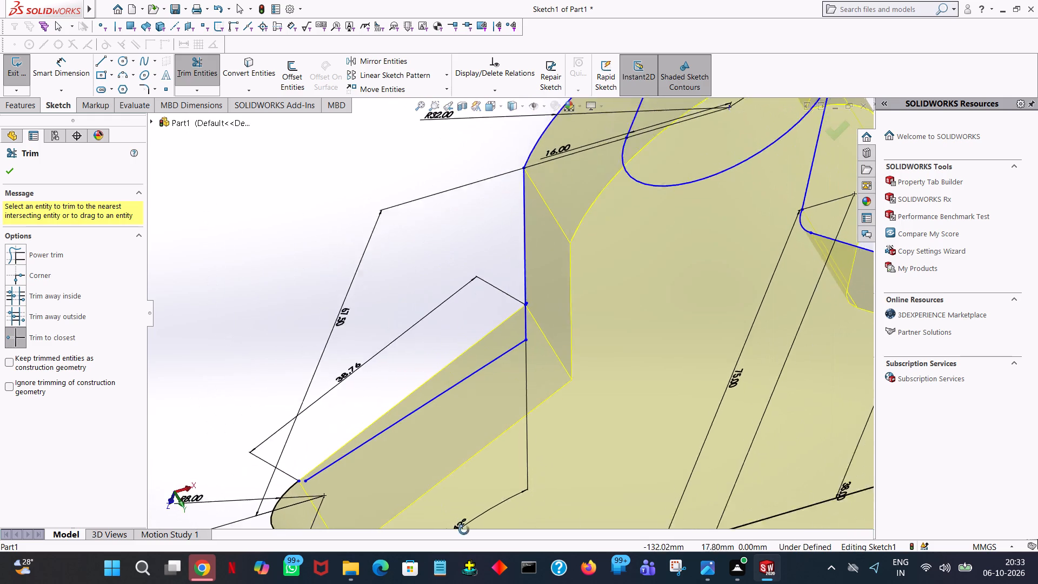
{"action": "middle_click_drag", "start_coordinate": [464, 530], "coordinate": [430, 374]}
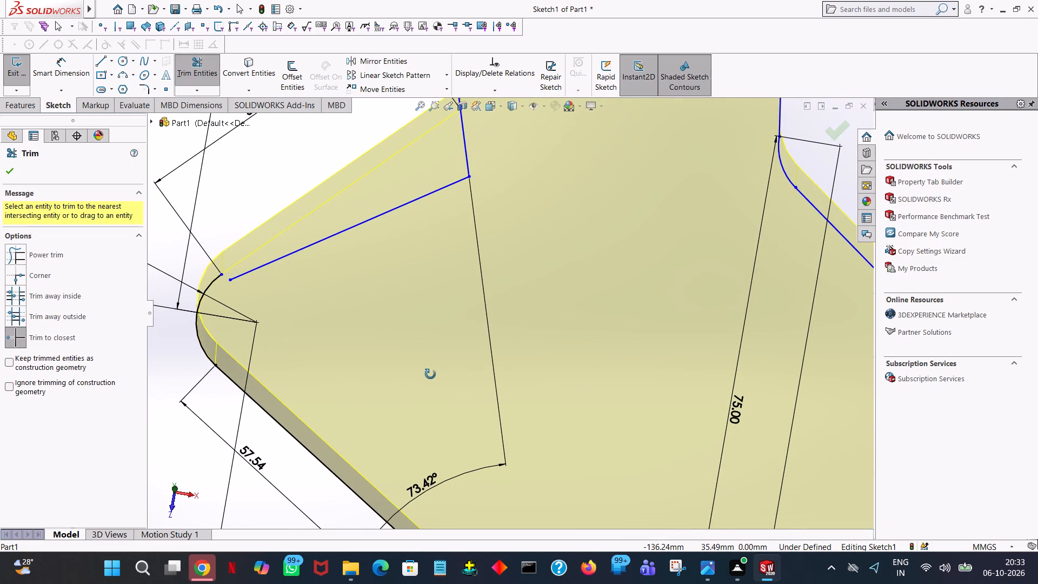
{"action": "middle_click_drag", "start_coordinate": [430, 374], "coordinate": [421, 400]}
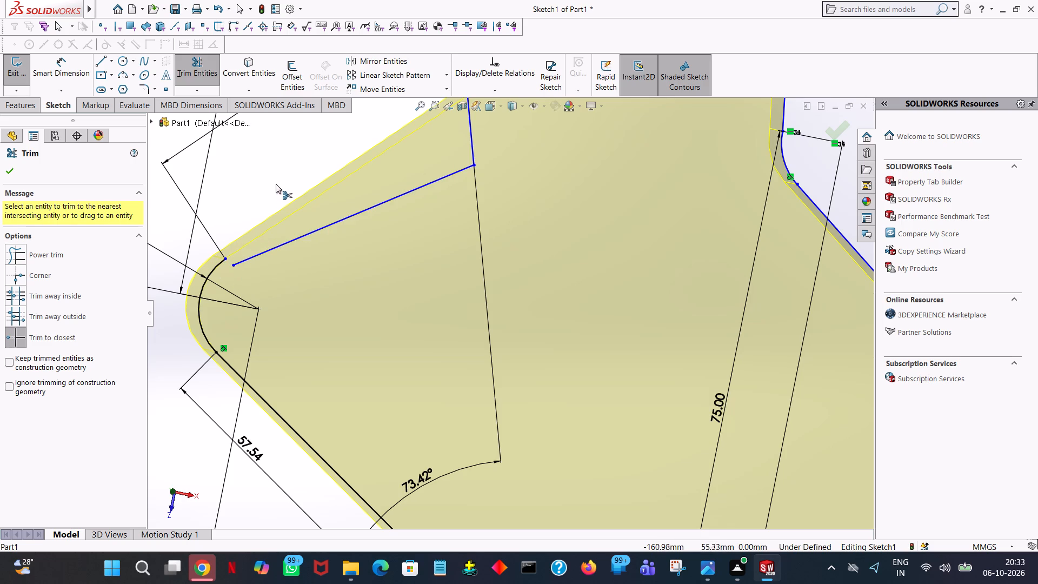
{"action": "left_click", "coordinate": [201, 91]}
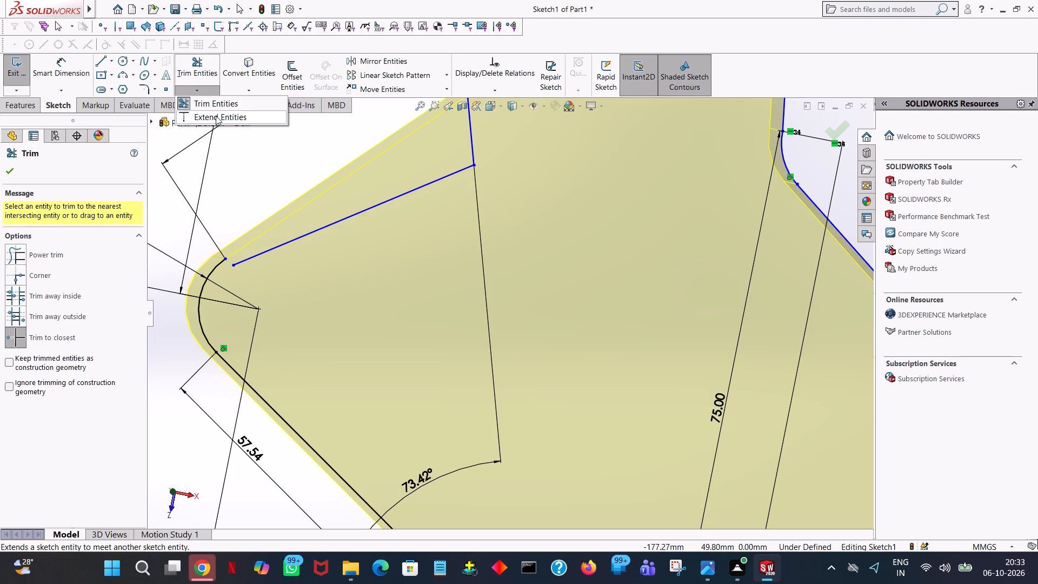
{"action": "left_click", "coordinate": [217, 117]}
{"action": "left_click", "coordinate": [300, 238]}
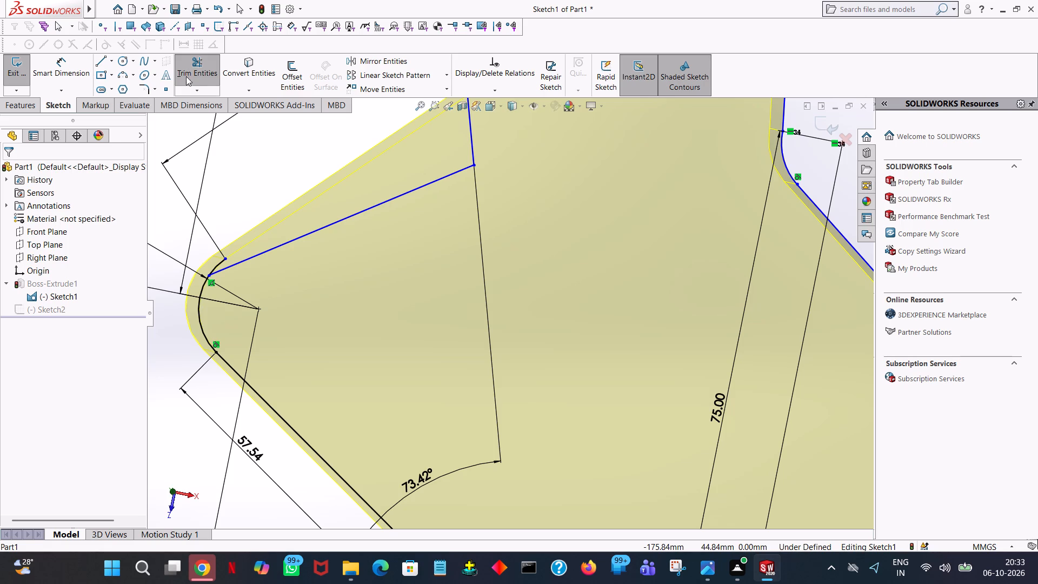
Trim the leftover end of the R8 arc beyond the mirrored line, accepting deletion of its associated dimensions.
{"action": "left_click", "coordinate": [191, 89]}
{"action": "left_click", "coordinate": [200, 103]}
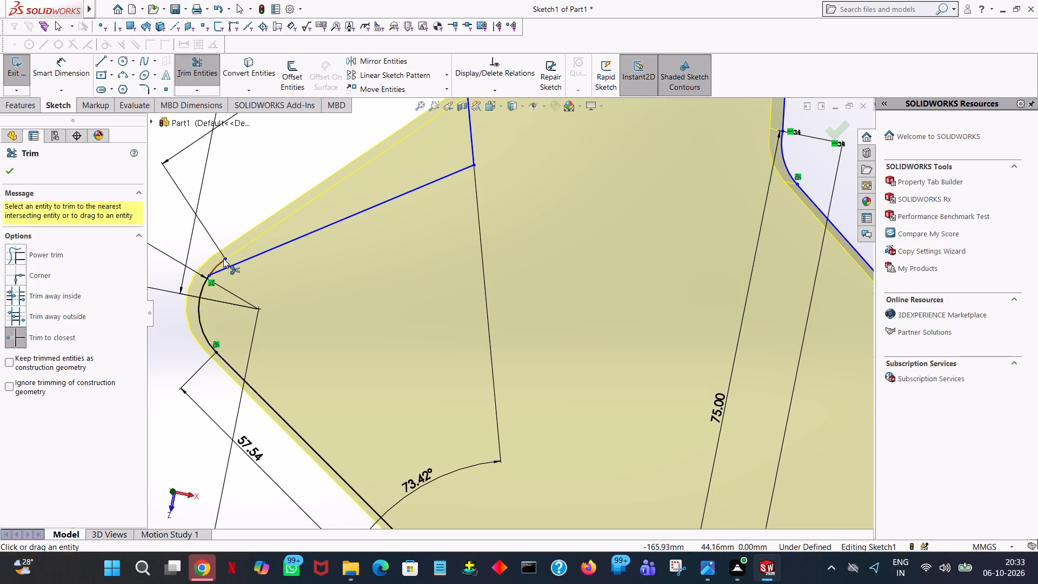
{"action": "left_click", "coordinate": [223, 259]}
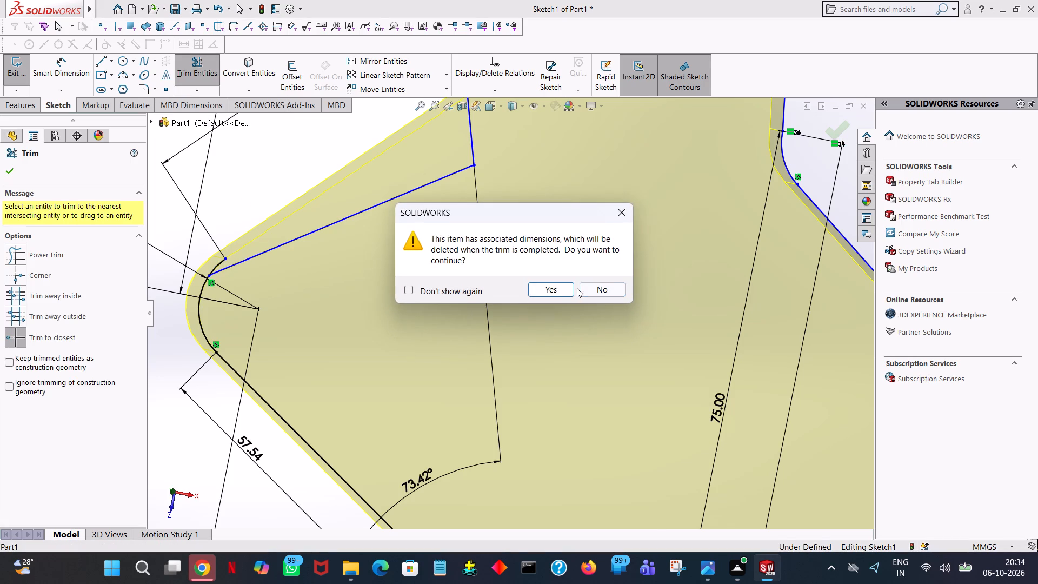
{"action": "left_click", "coordinate": [570, 288]}
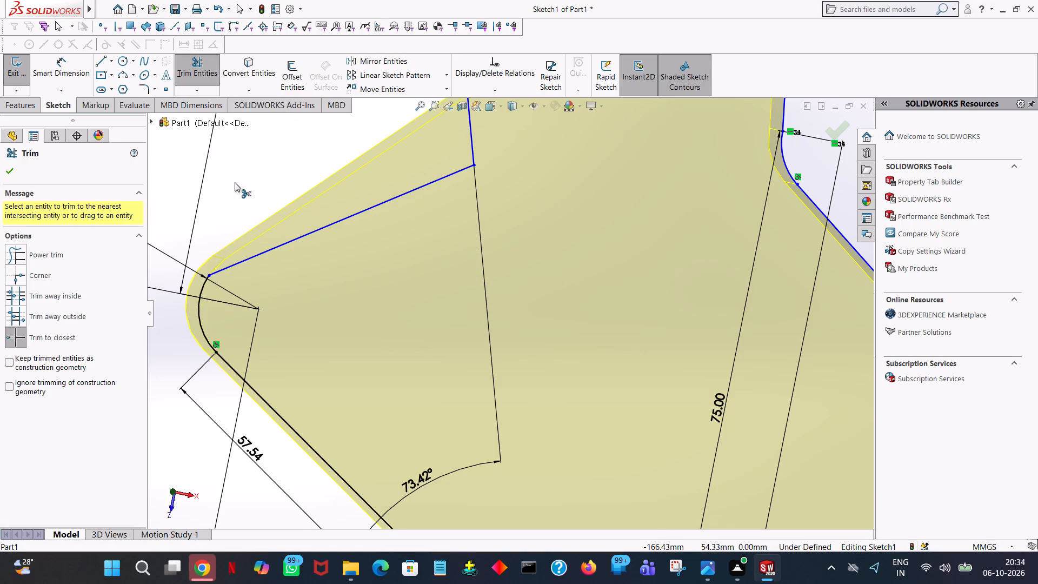
{"action": "middle_click_drag", "start_coordinate": [235, 182], "coordinate": [232, 123]}
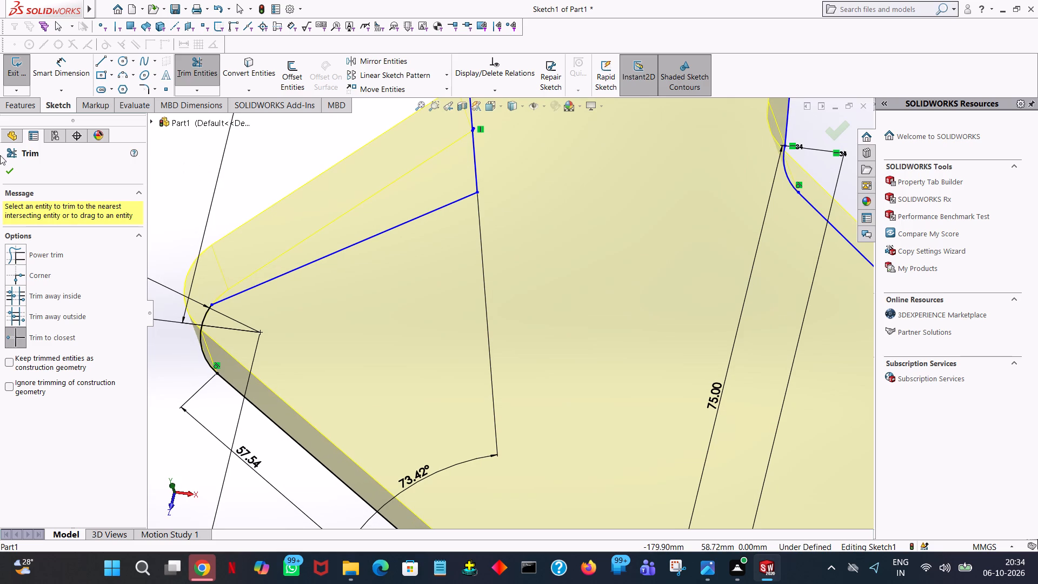
{"action": "left_click", "coordinate": [4, 170]}
Exit the profile sketch and extrude it 13 mm blind, with a 10 mm one-direction thin feature.
{"action": "left_click", "coordinate": [19, 70]}
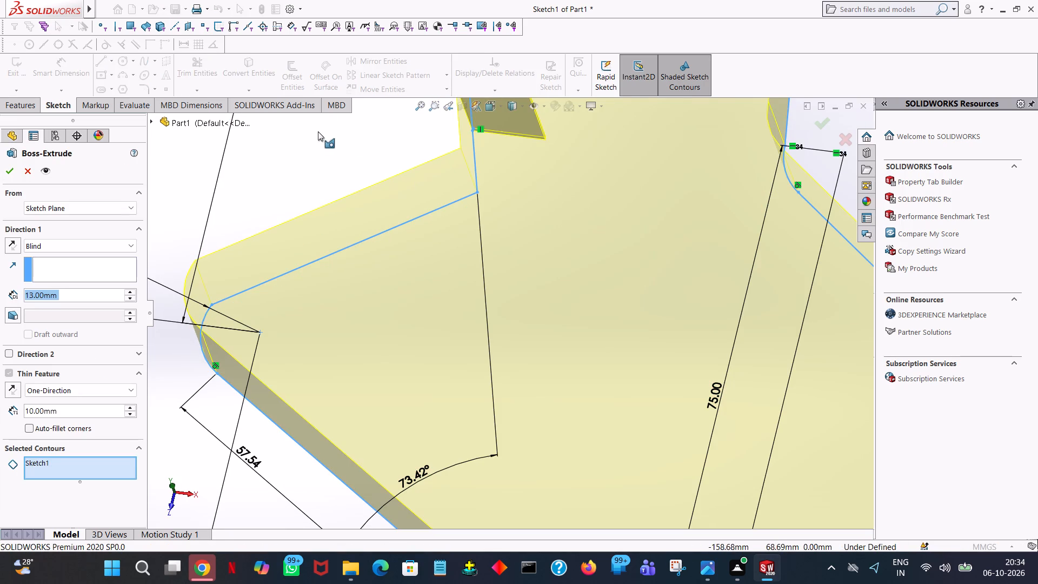
{"action": "left_click", "coordinate": [321, 147]}
{"action": "middle_click_drag", "start_coordinate": [344, 177], "coordinate": [328, 138]}
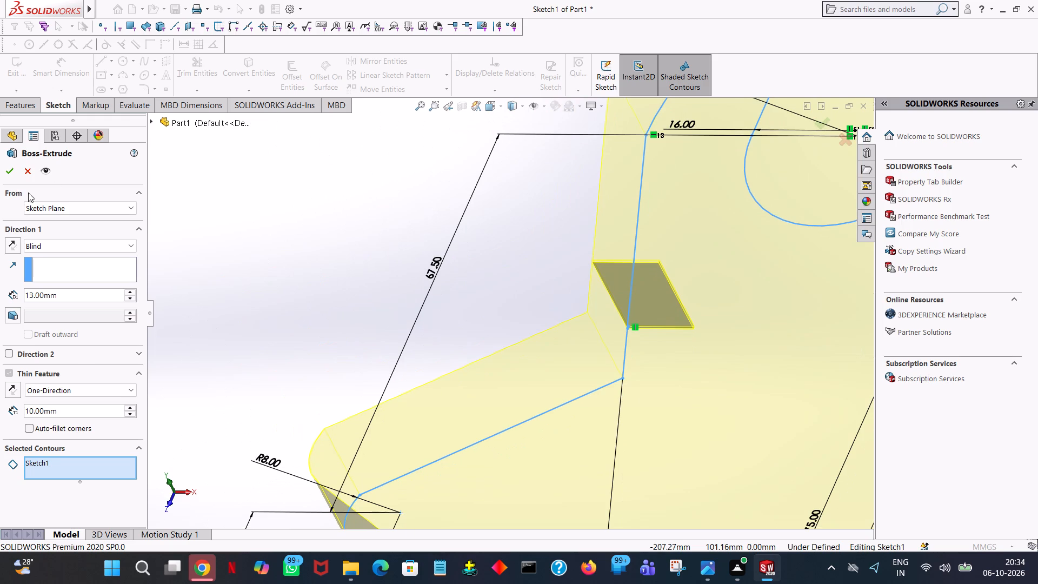
{"action": "left_click", "coordinate": [6, 174]}
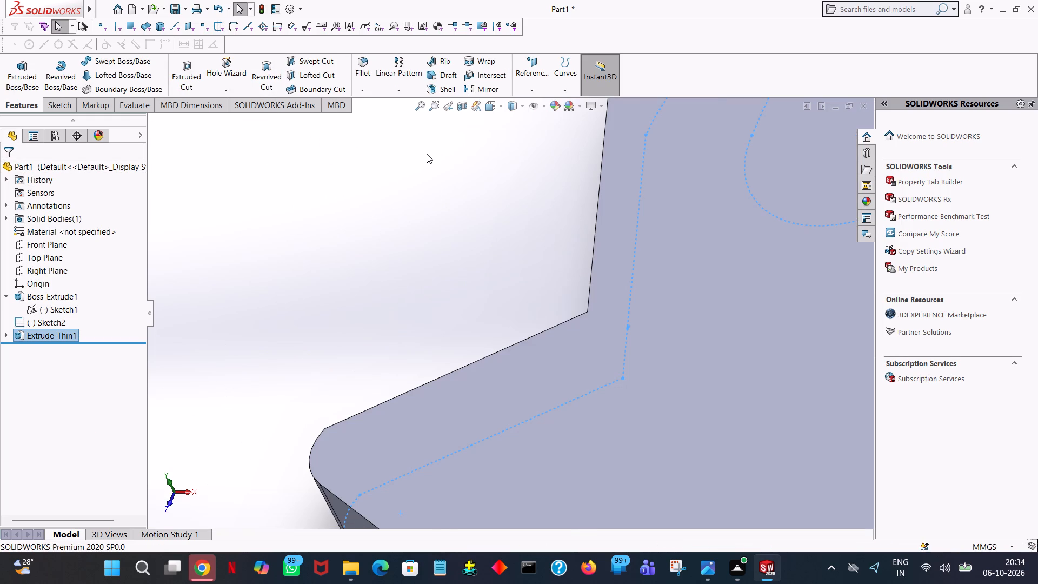
Start an extruded boss sketch on the part's large flat profile face.
{"action": "scroll", "coordinate": [427, 154], "scroll_direction": "down", "scroll_amount": 3, "text": "ctrl"}
{"action": "scroll", "coordinate": [427, 154], "scroll_direction": "up", "scroll_amount": 14, "text": "ctrl"}
{"action": "scroll", "coordinate": [427, 154], "scroll_direction": "down", "scroll_amount": 2, "text": "ctrl"}
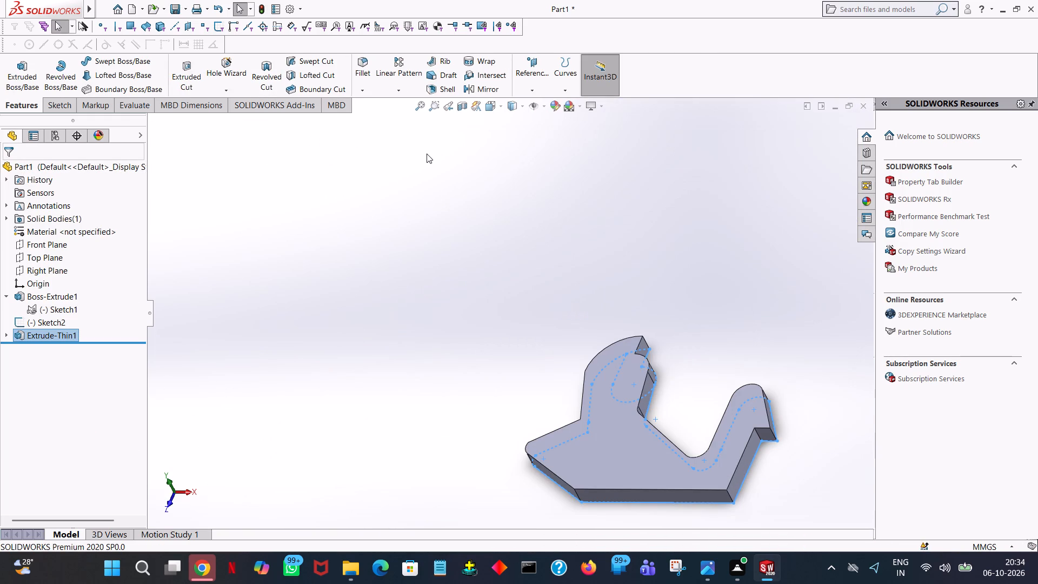
{"action": "left_click", "coordinate": [511, 366]}
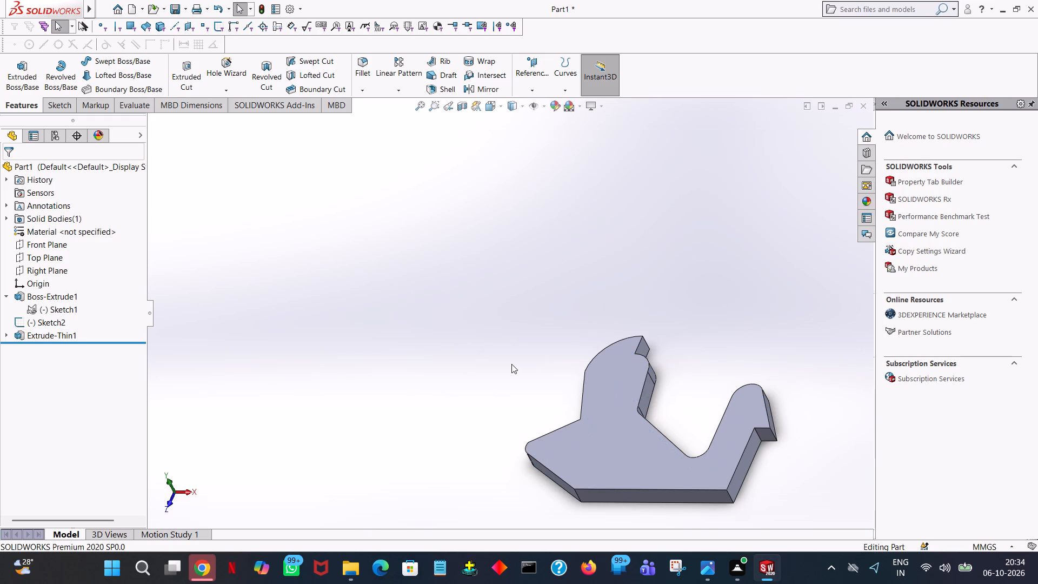
{"action": "middle_click_drag", "start_coordinate": [511, 364], "coordinate": [531, 440]}
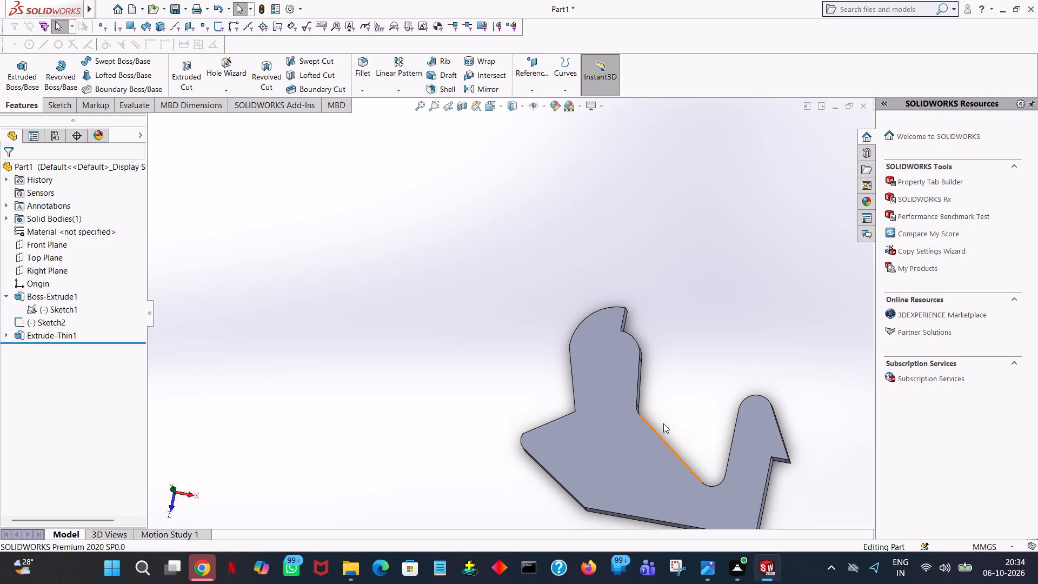
{"action": "left_click", "coordinate": [19, 70]}
{"action": "left_click", "coordinate": [616, 455]}
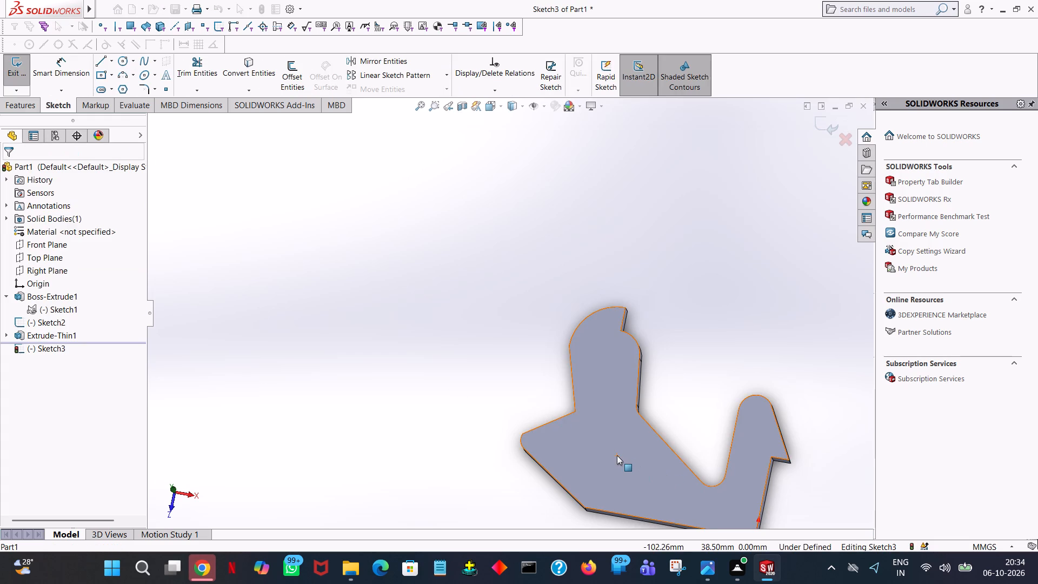
{"action": "key", "text": "space"}
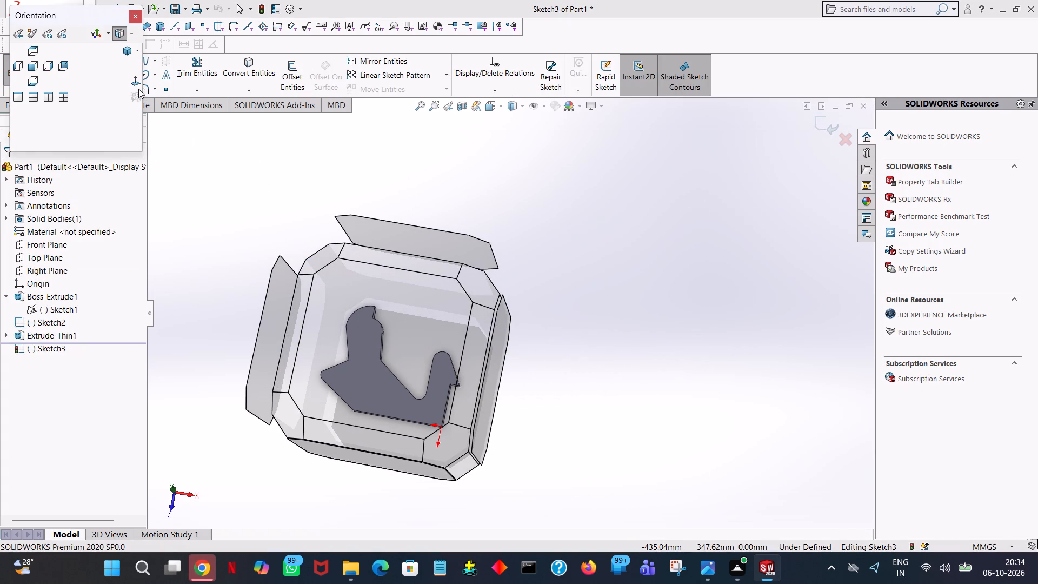
{"action": "left_click", "coordinate": [132, 83]}
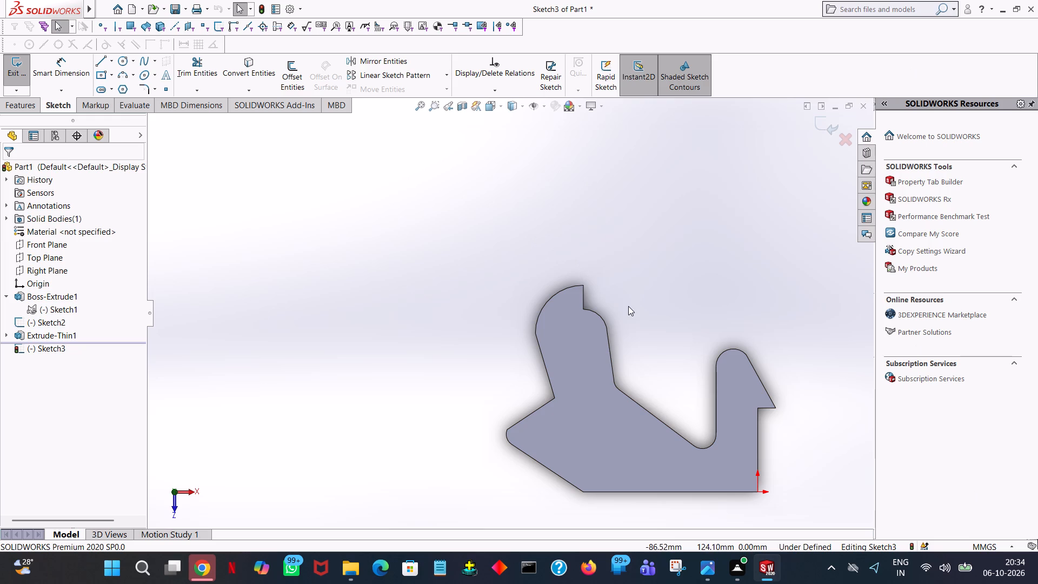
{"action": "middle_click_drag", "start_coordinate": [629, 308], "coordinate": [508, 273], "text": "ctrl"}
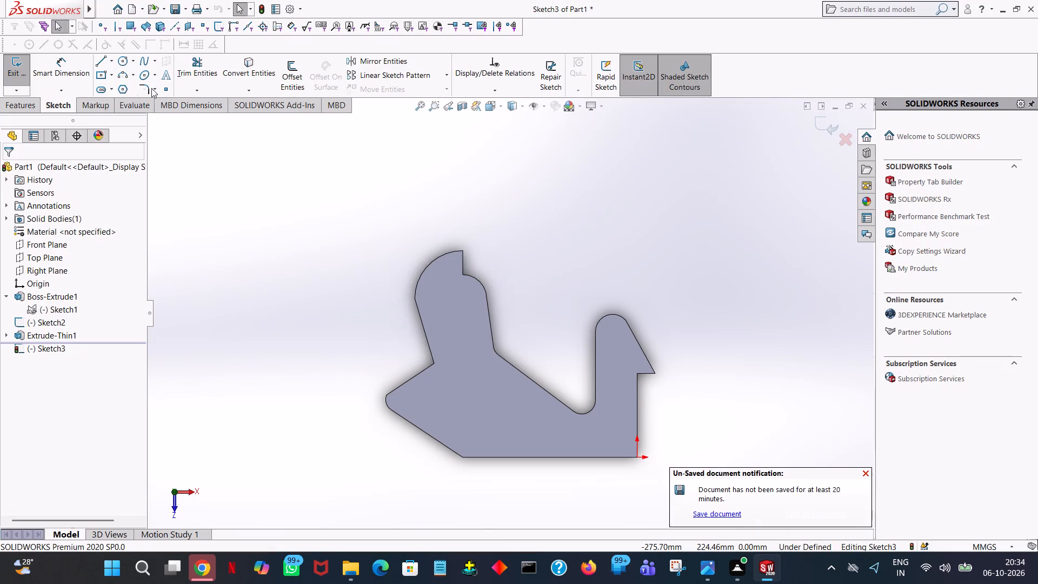
Draw a vertical line about 38 mm long upward from the corner where the bottom edge meets the sloped lower edge.
{"action": "left_click", "coordinate": [96, 61]}
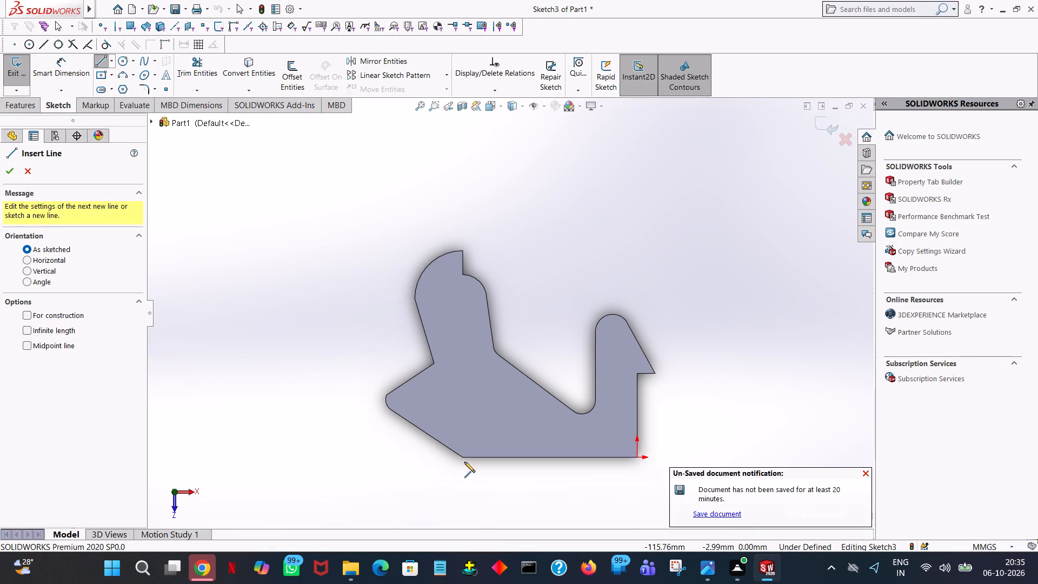
{"action": "left_click", "coordinate": [462, 458]}
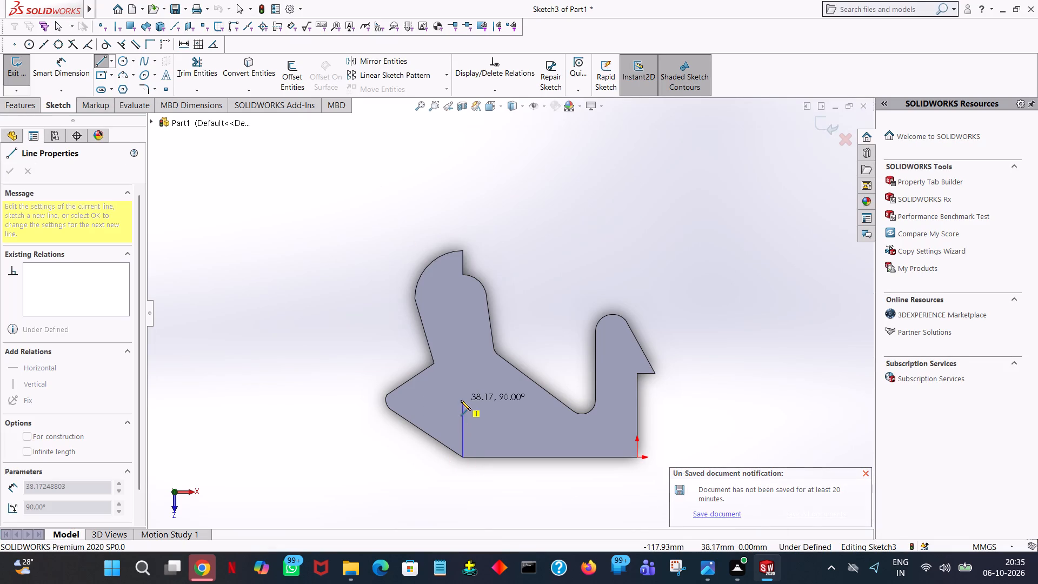
{"action": "left_click", "coordinate": [461, 400]}
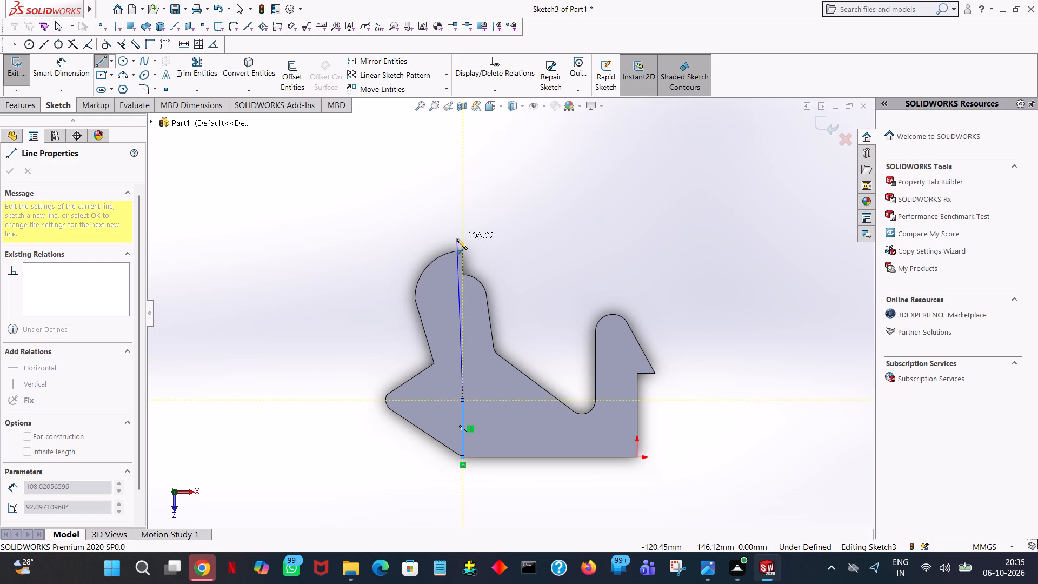
{"action": "right_click", "coordinate": [469, 233]}
{"action": "left_click", "coordinate": [494, 238]}
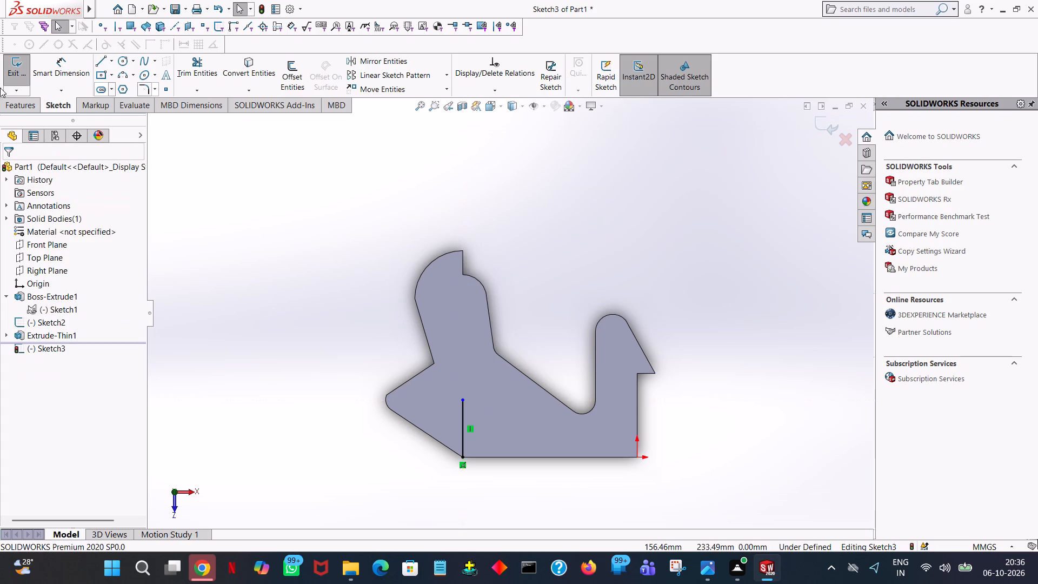
Draw a circle of 20 mm radius centred on the upper endpoint of the vertical line.
{"action": "left_click", "coordinate": [122, 62]}
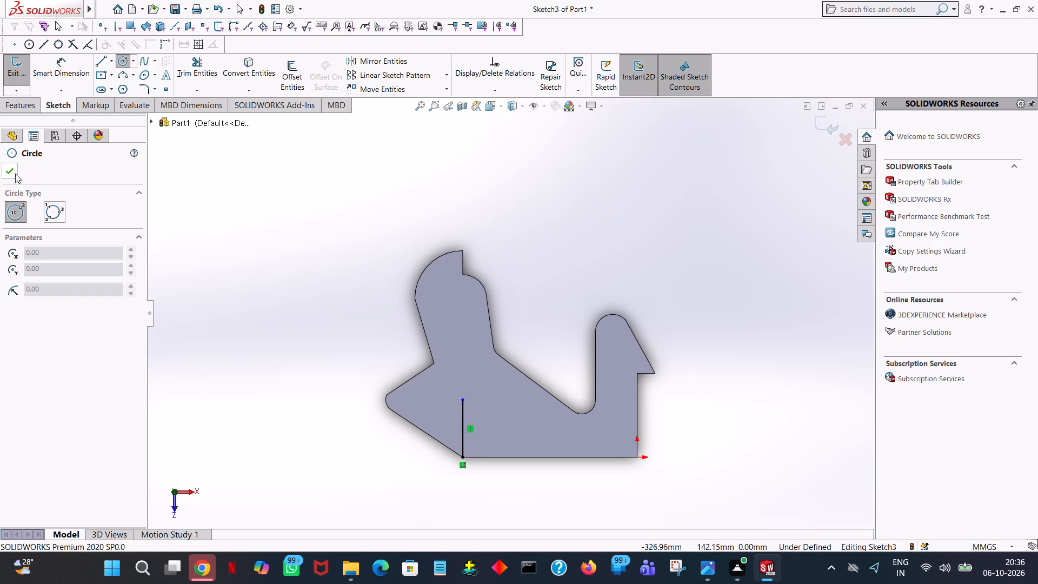
{"action": "left_click", "coordinate": [462, 400]}
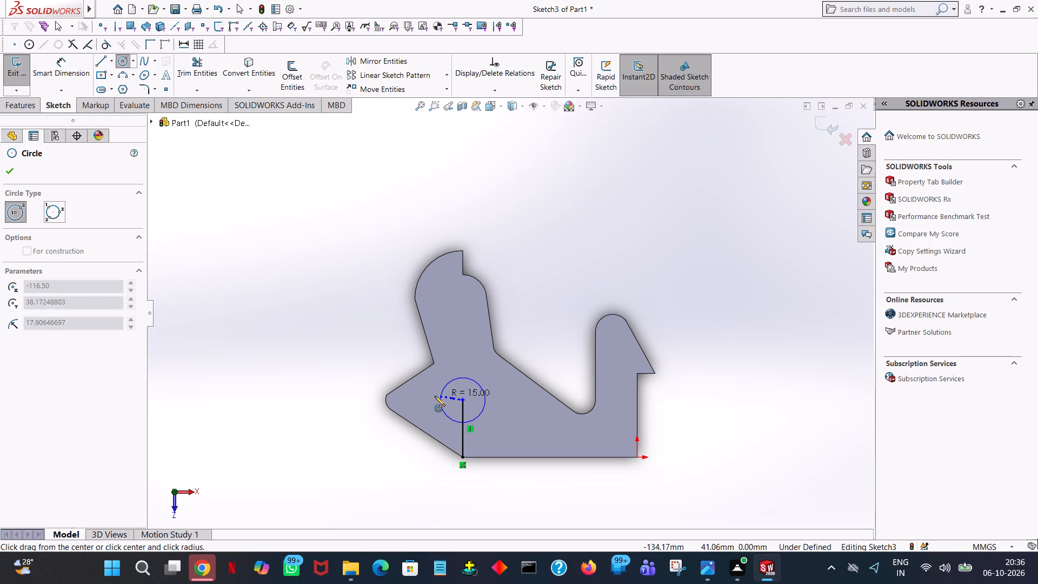
{"action": "left_click", "coordinate": [435, 396]}
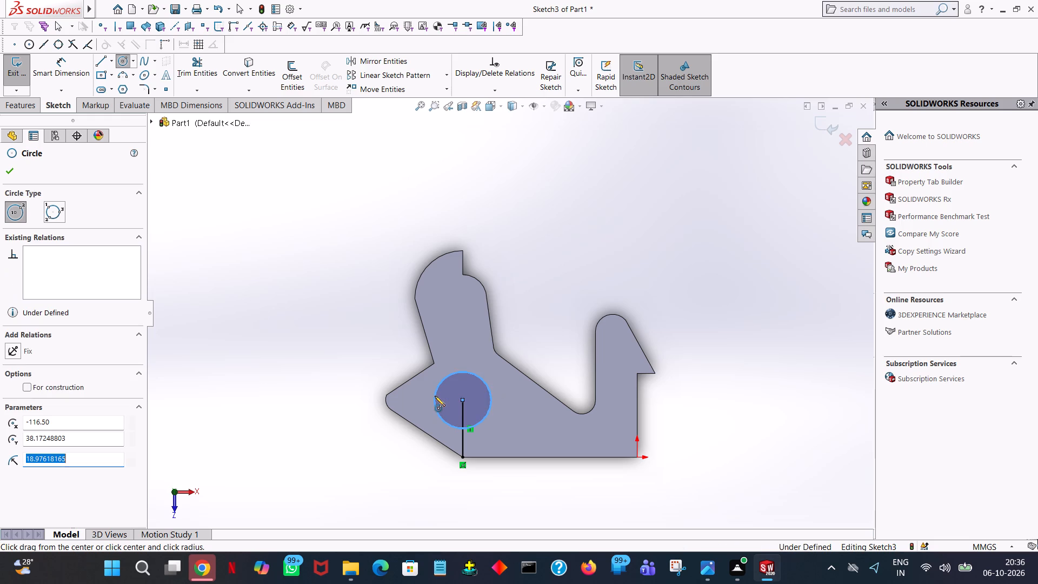
{"action": "type", "text": "20"}
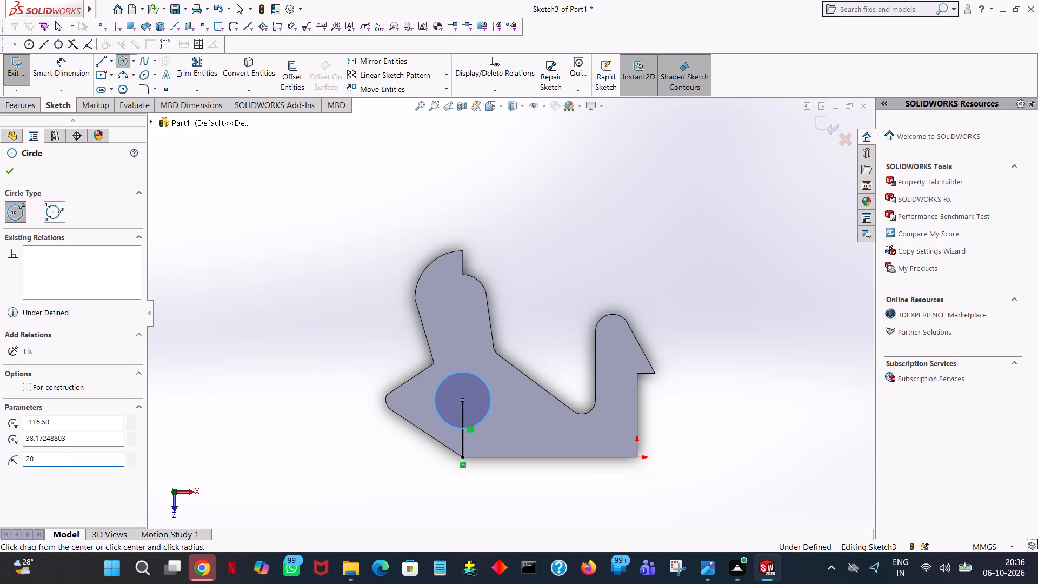
{"action": "key", "text": "Return"}
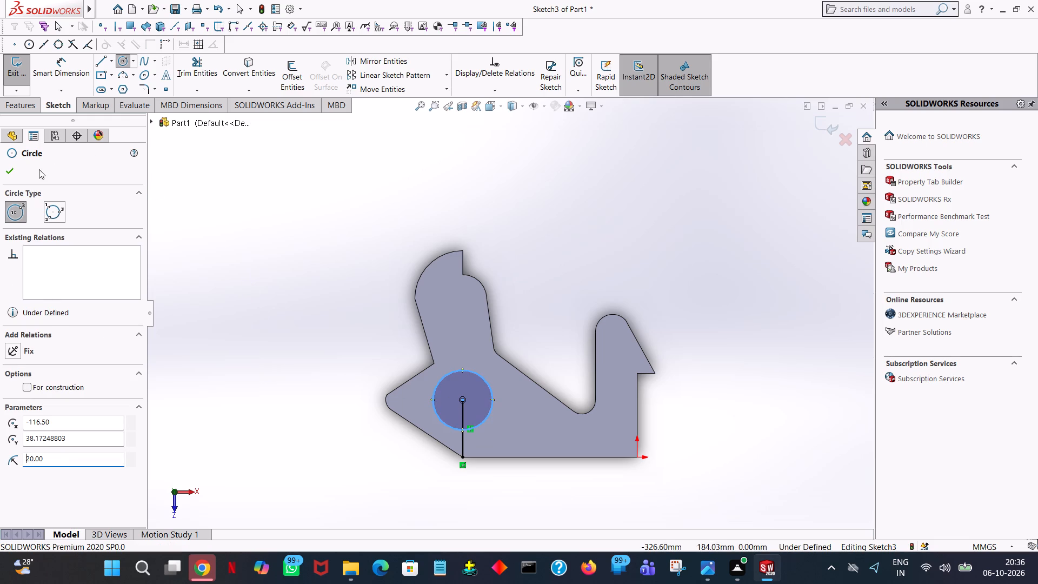
{"action": "left_click", "coordinate": [10, 171]}
Trim away the vertical line inside and below the circle, leaving only the circle in the sketch.
{"action": "left_click", "coordinate": [202, 72]}
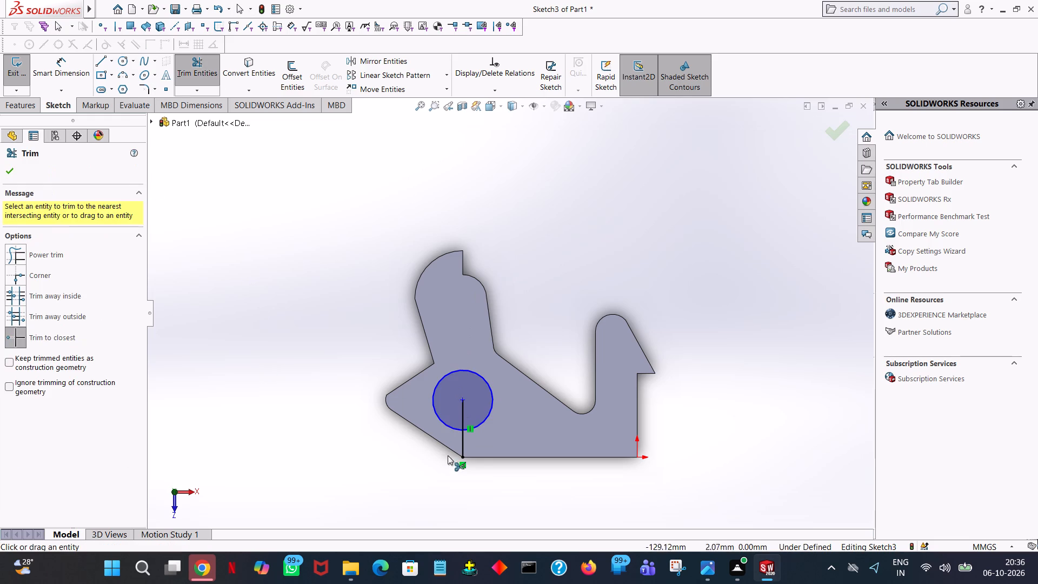
{"action": "left_click", "coordinate": [467, 449]}
{"action": "left_click", "coordinate": [463, 416]}
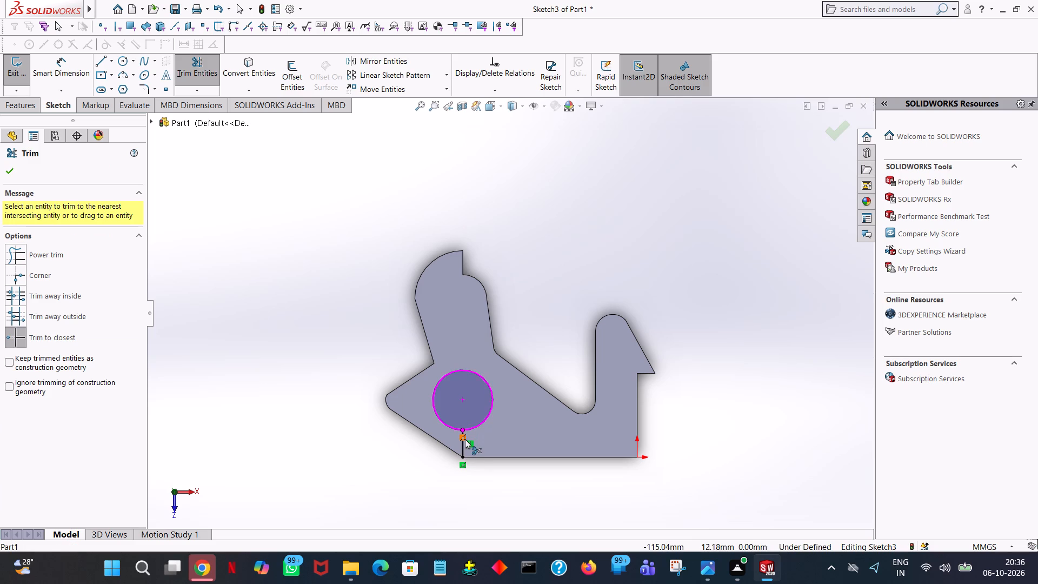
{"action": "left_click", "coordinate": [465, 439]}
{"action": "left_click", "coordinate": [464, 445]}
{"action": "left_click", "coordinate": [3, 169]}
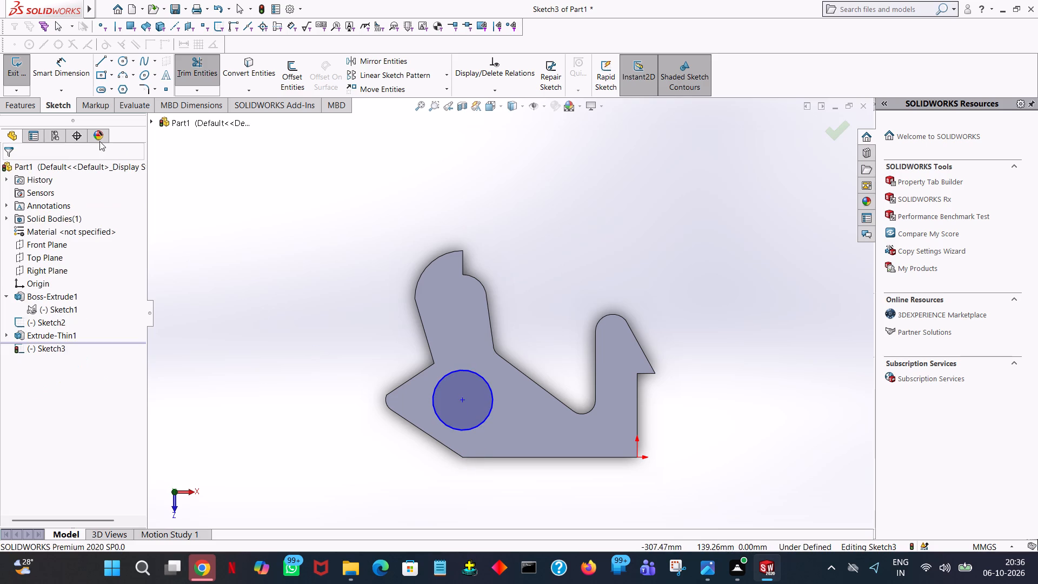
{"action": "left_click", "coordinate": [338, 201]}
{"action": "left_click_drag", "start_coordinate": [126, 254], "coordinate": [127, 255]}
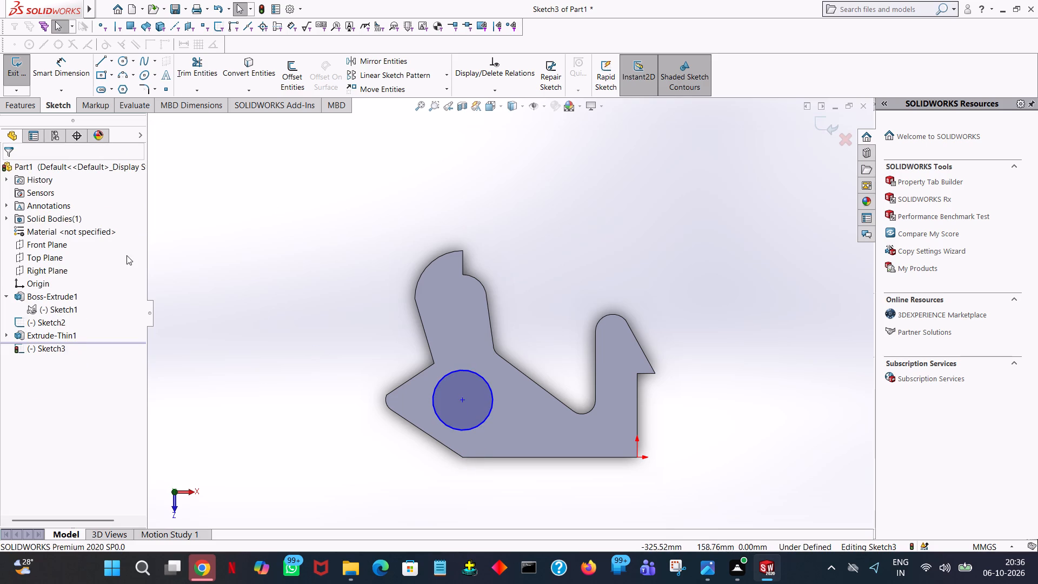
{"action": "left_click_drag", "start_coordinate": [127, 255], "coordinate": [163, 356]}
{"action": "left_click", "coordinate": [466, 154]}
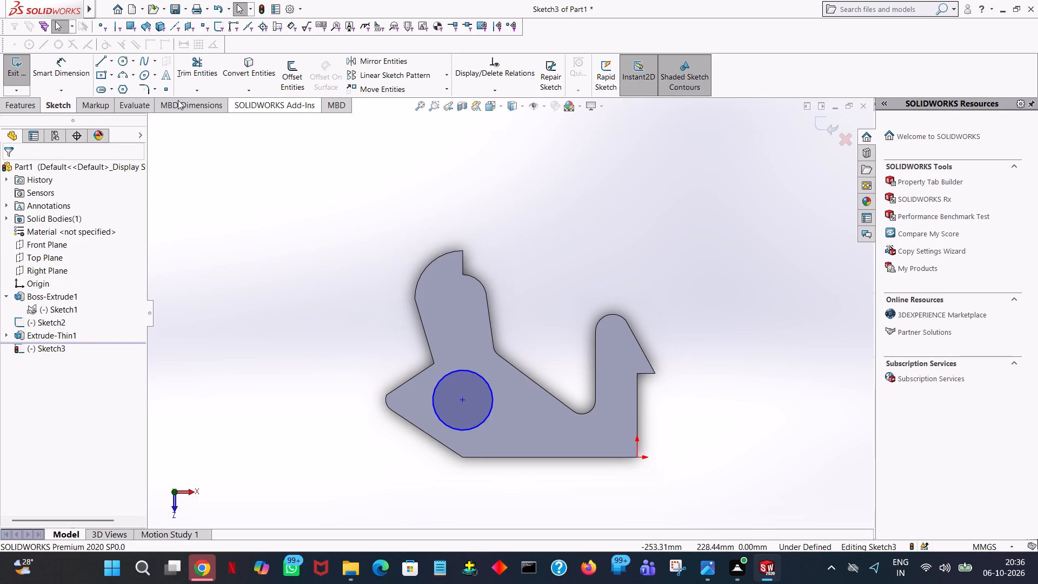
Dimension the circle's diameter, placing the dimension outside the part on the upper-left side of the circle.
{"action": "left_click", "coordinate": [83, 77]}
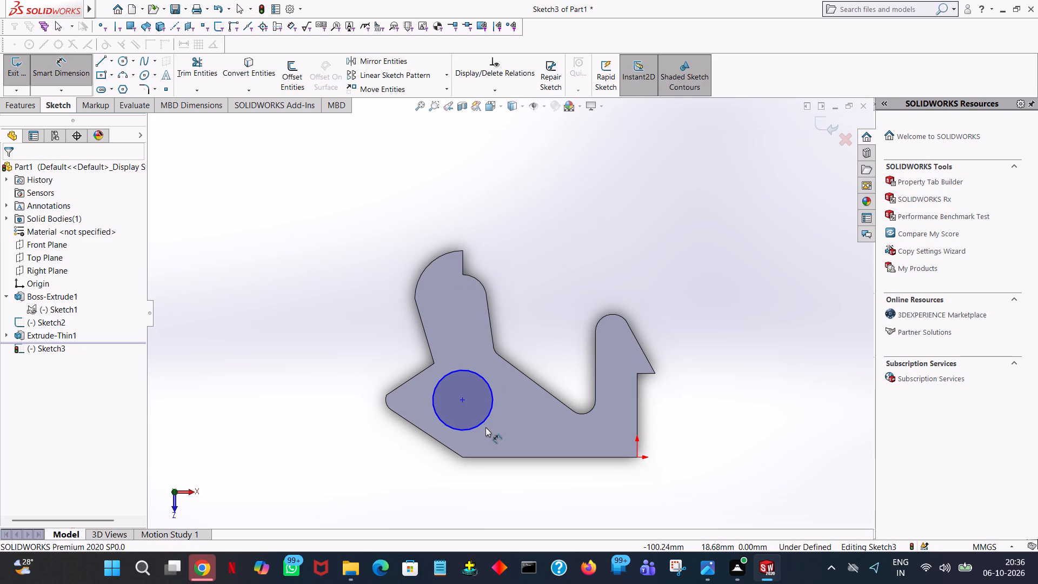
{"action": "left_click", "coordinate": [484, 422]}
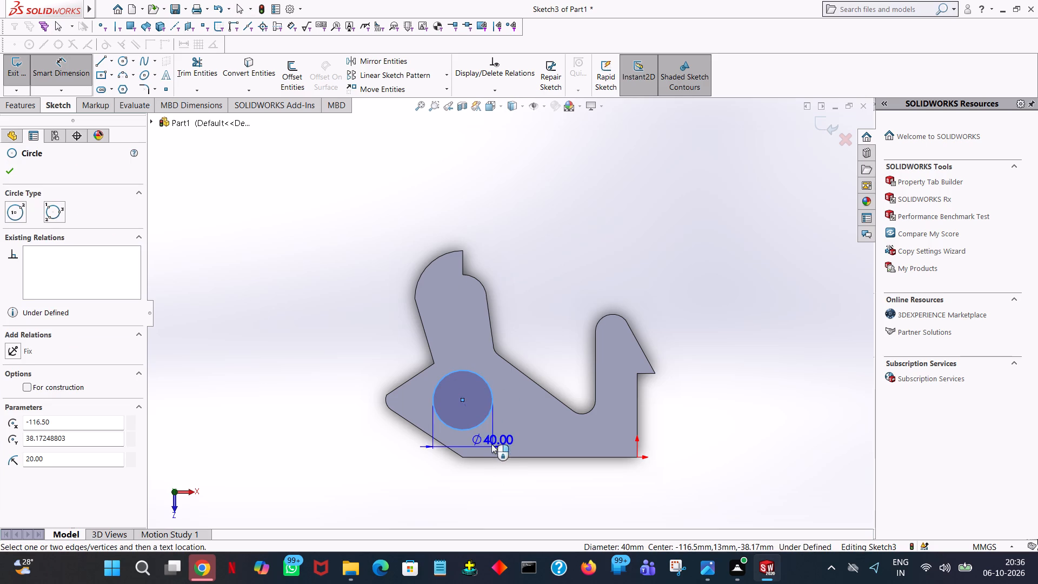
{"action": "left_click", "coordinate": [353, 324]}
{"action": "right_click", "coordinate": [408, 329]}
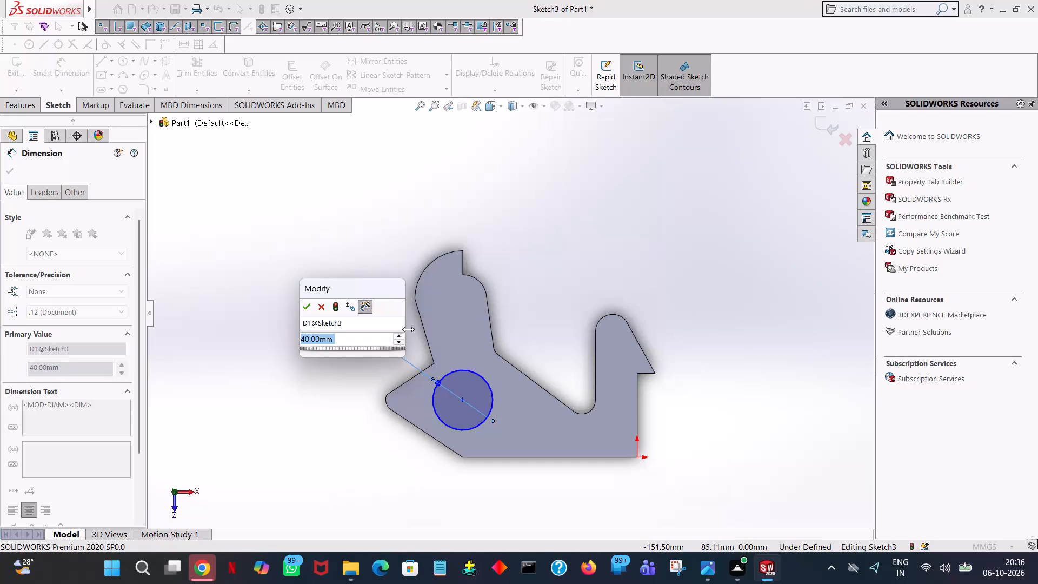
{"action": "left_click", "coordinate": [312, 310]}
{"action": "left_click", "coordinate": [378, 207]}
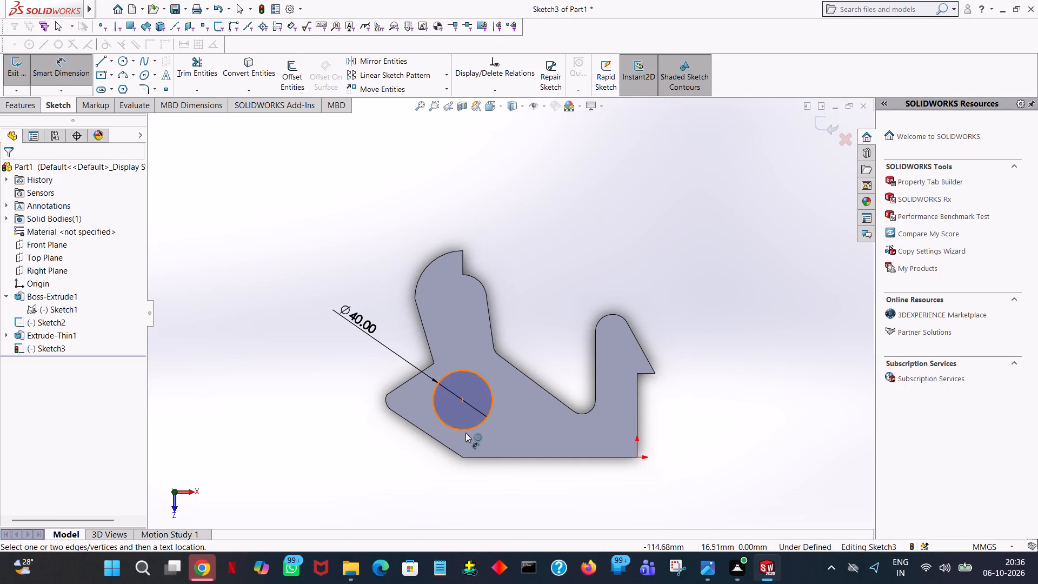
Dimension the vertical distance from the circle's centre to the part's bottom edge.
{"action": "left_click", "coordinate": [465, 431]}
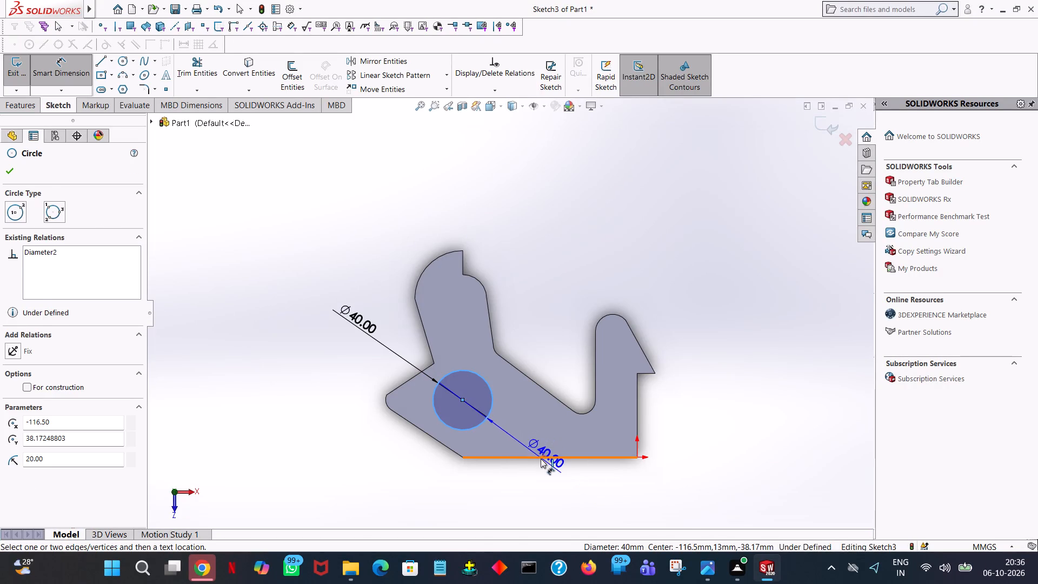
{"action": "left_click", "coordinate": [541, 459]}
{"action": "left_click", "coordinate": [549, 487]}
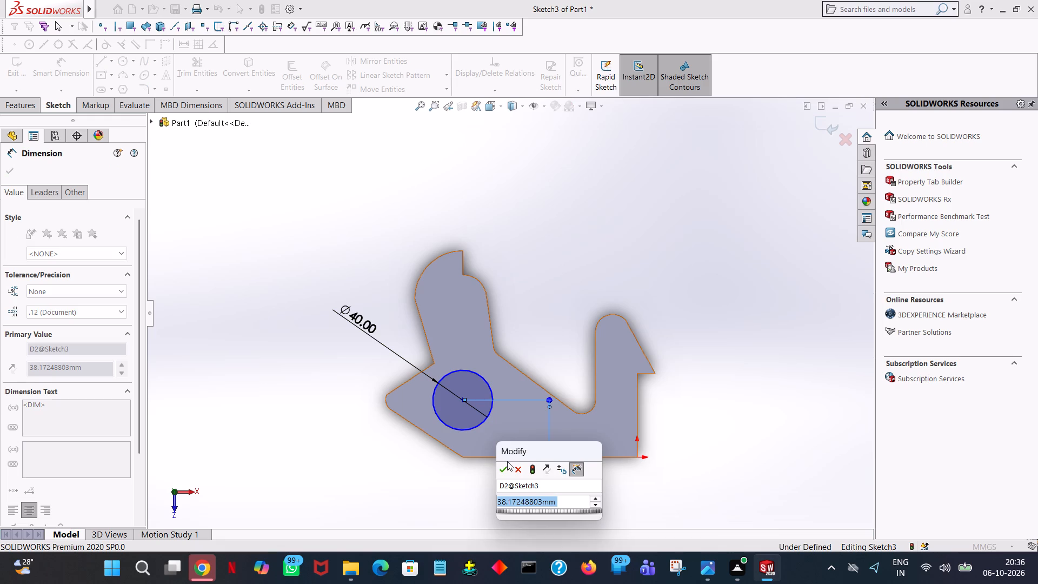
{"action": "left_click", "coordinate": [504, 466]}
{"action": "left_click", "coordinate": [525, 308]}
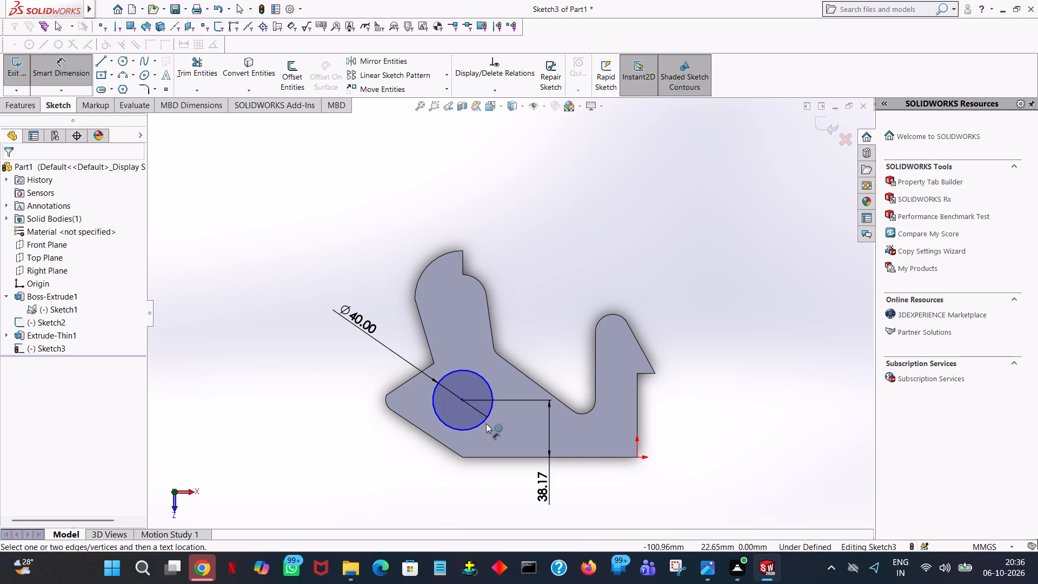
Dimension the horizontal distance from the circle's centre to the origin corner, placing it above the part.
{"action": "left_click", "coordinate": [485, 422]}
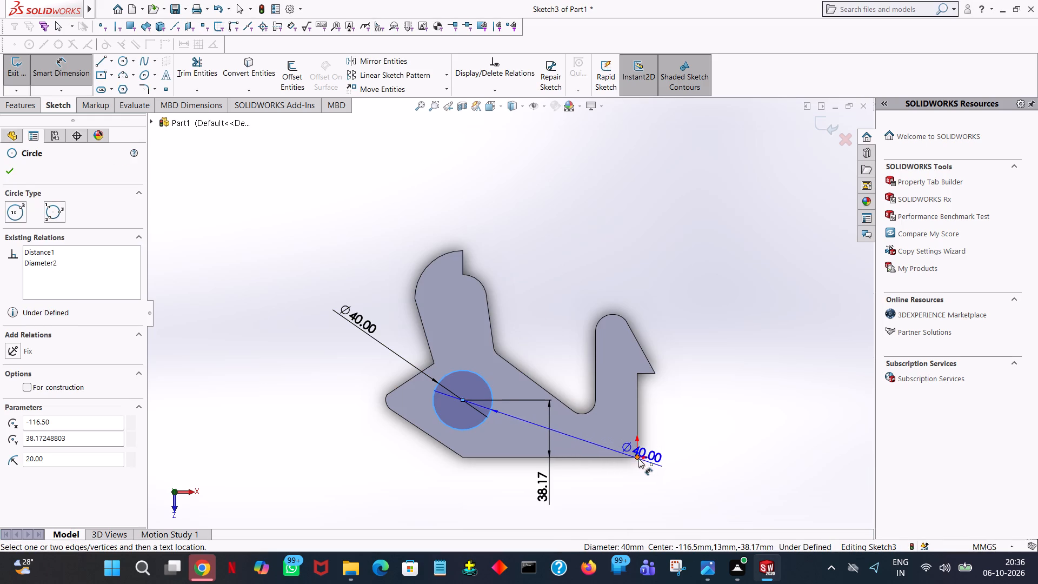
{"action": "left_click", "coordinate": [638, 459]}
{"action": "left_click", "coordinate": [618, 219]}
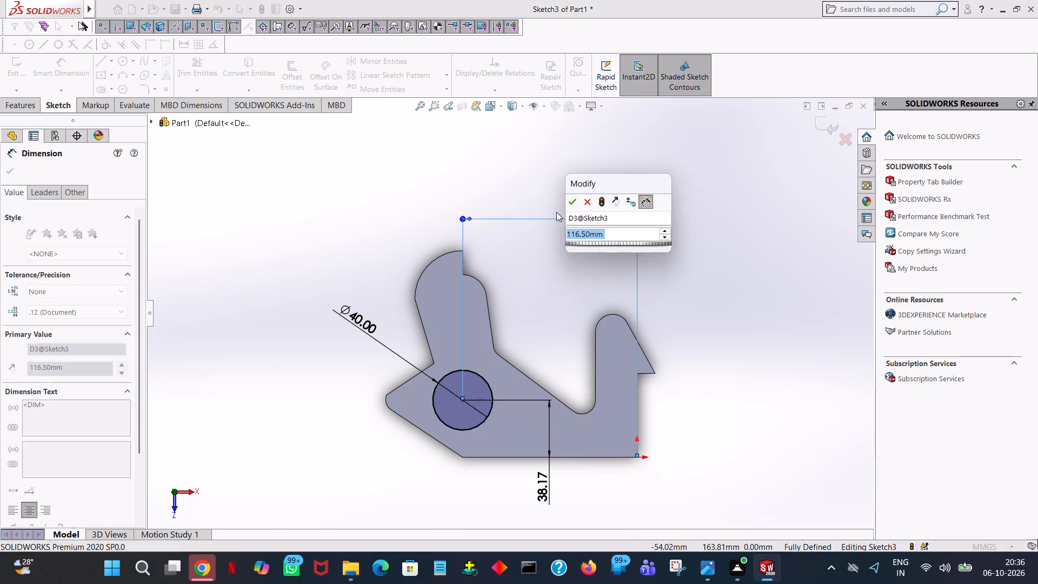
{"action": "left_click", "coordinate": [570, 206]}
{"action": "left_click", "coordinate": [533, 175]}
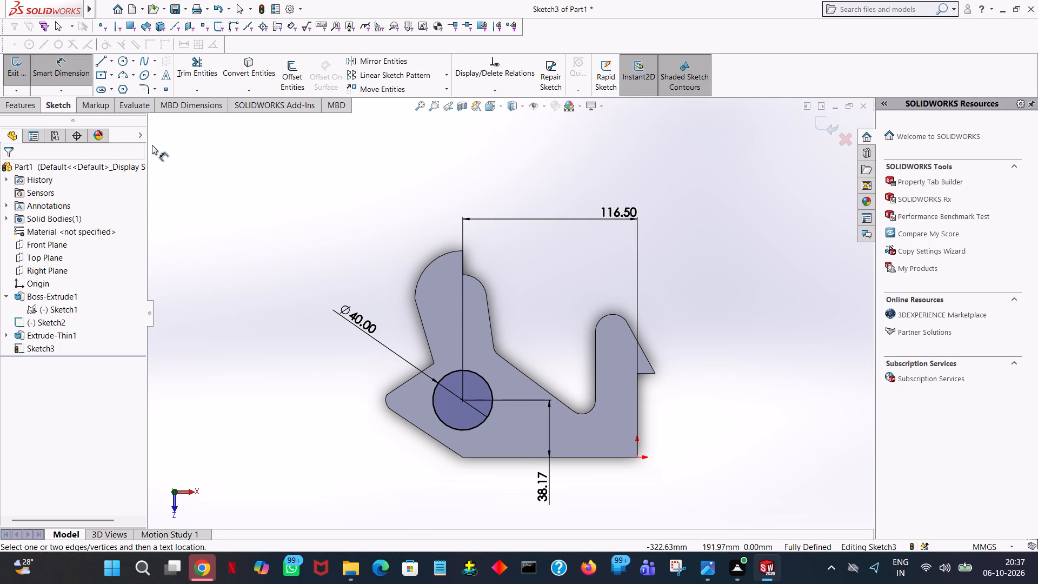
Draw a perimeter circle of about 5.56 mm radius tangent to the large circle's upper-left side, near the notch corner.
{"action": "left_click", "coordinate": [131, 65]}
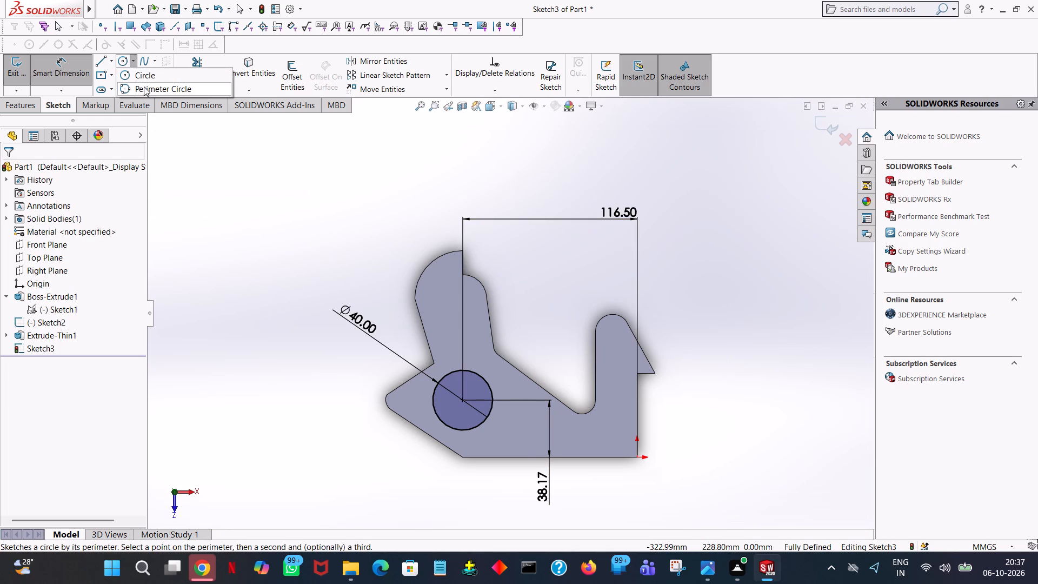
{"action": "left_click", "coordinate": [145, 88]}
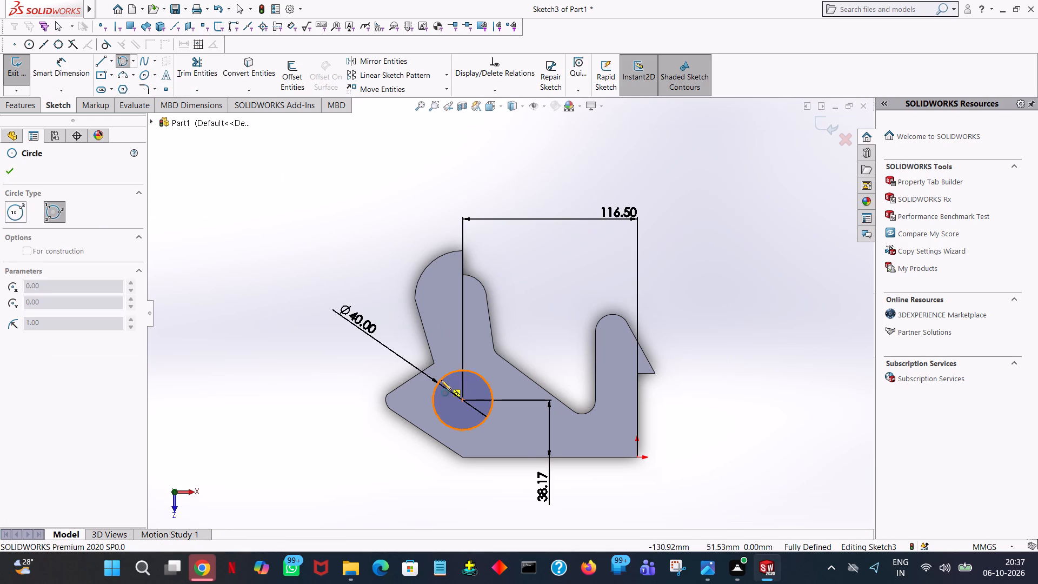
{"action": "left_click", "coordinate": [441, 380]}
{"action": "left_click", "coordinate": [427, 366]}
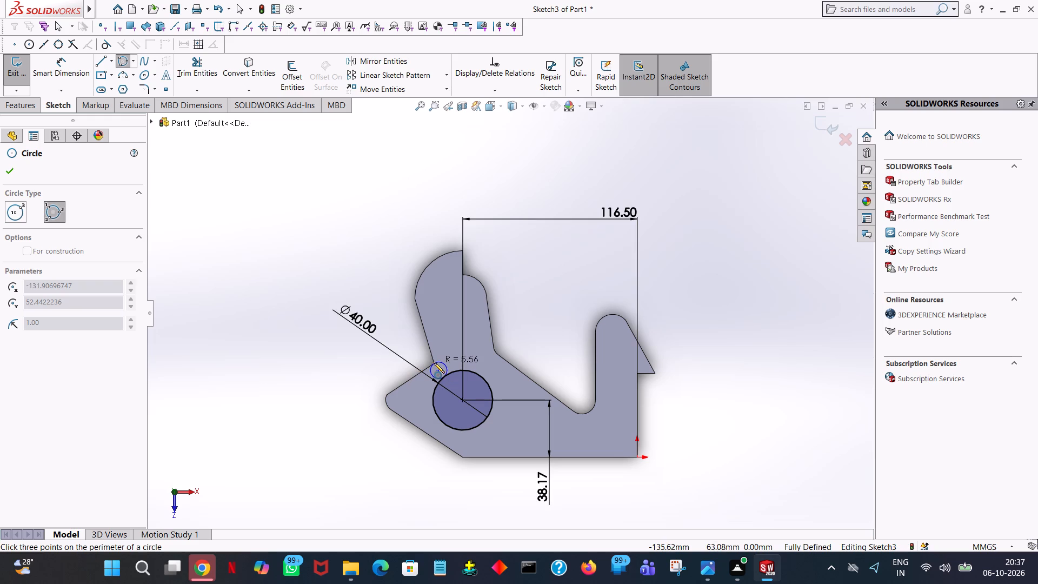
{"action": "left_click", "coordinate": [434, 363]}
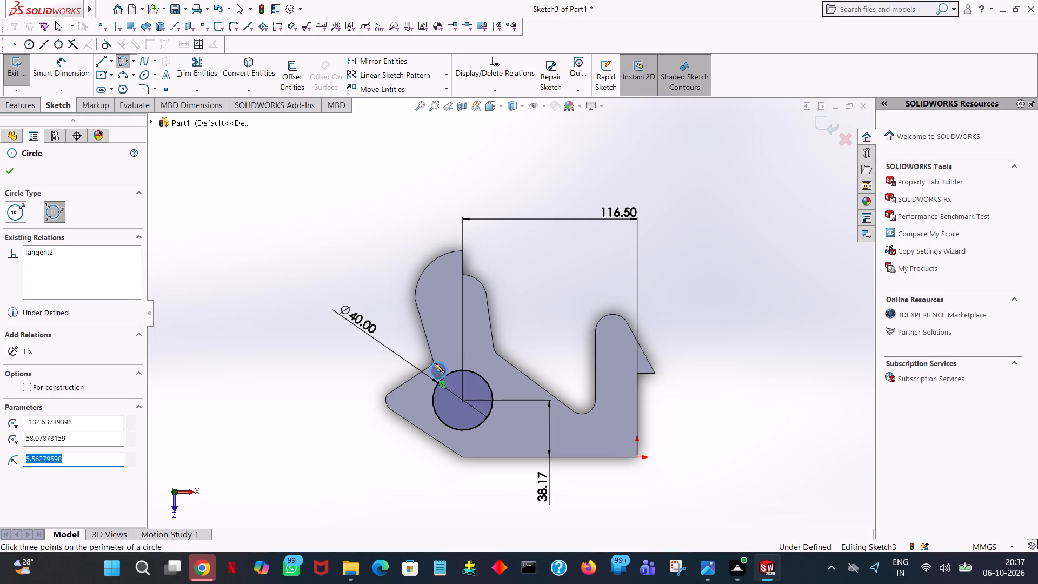
{"action": "right_click", "coordinate": [434, 363]}
{"action": "left_click", "coordinate": [453, 370]}
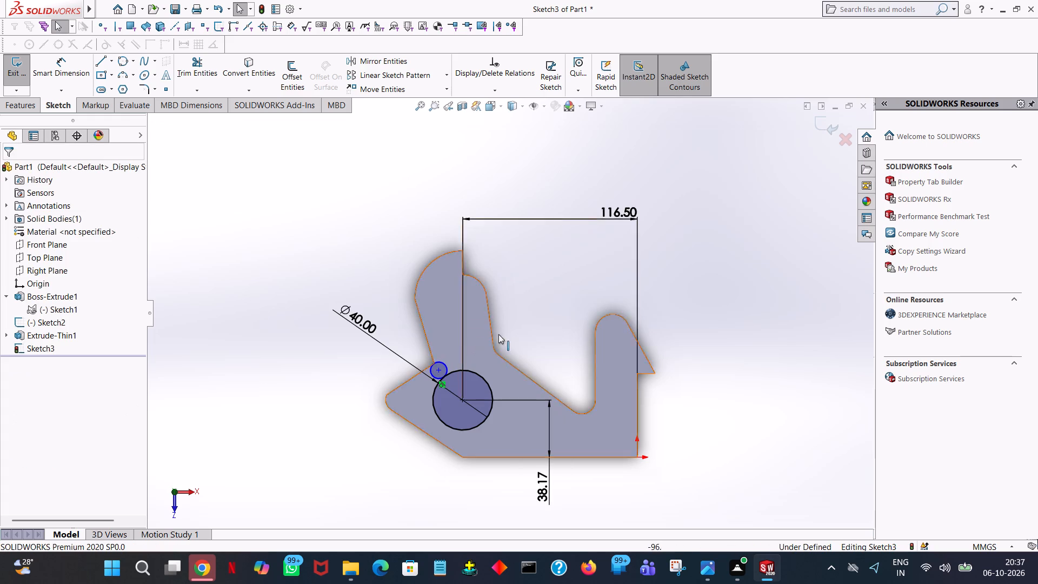
Draw a second perimeter circle tangent to the large circle's lower-left side and set its radius to 5.56 mm.
{"action": "left_click", "coordinate": [123, 60]}
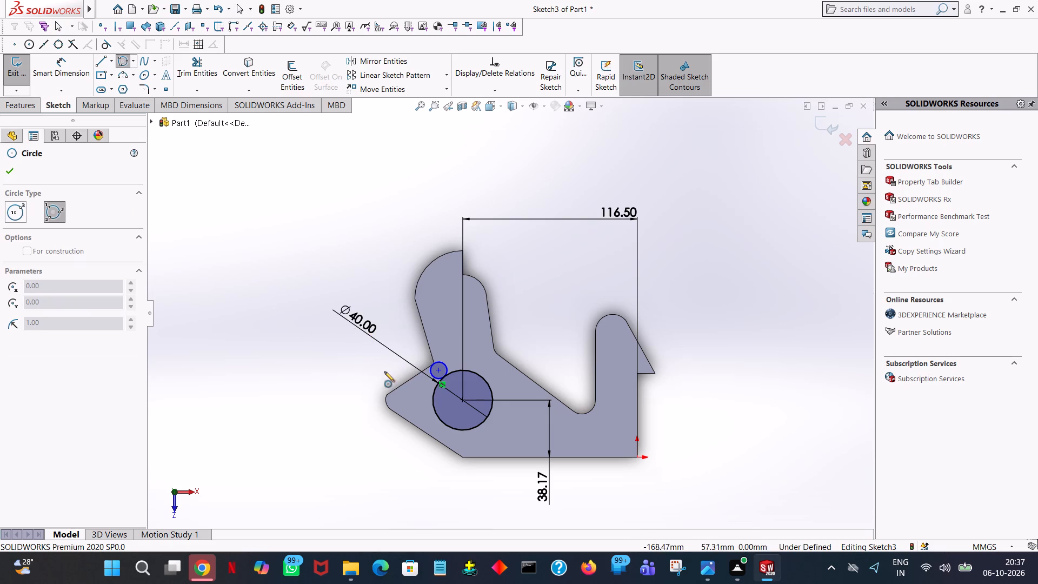
{"action": "left_click", "coordinate": [441, 422]}
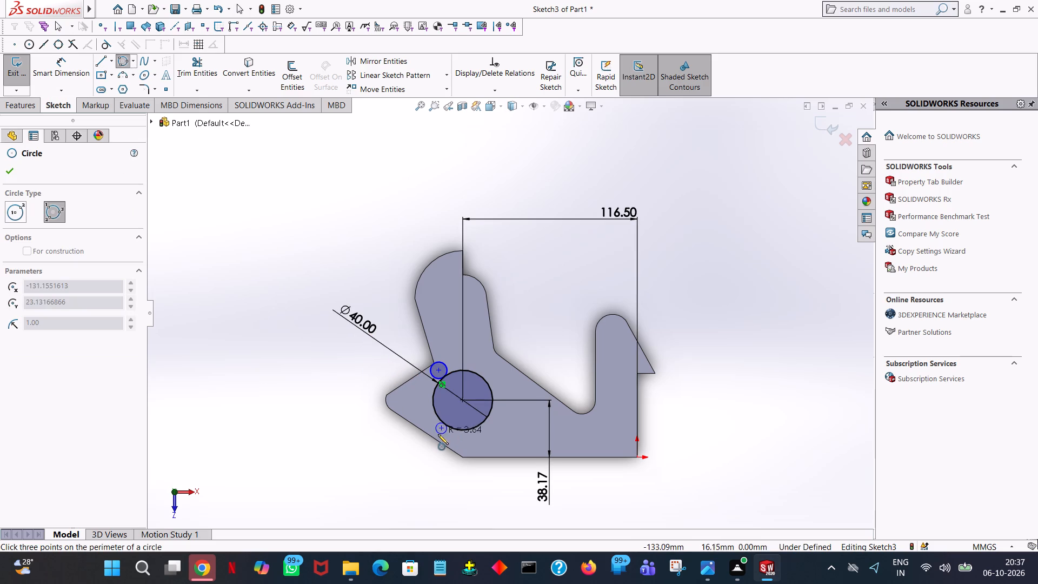
{"action": "left_click", "coordinate": [435, 439]}
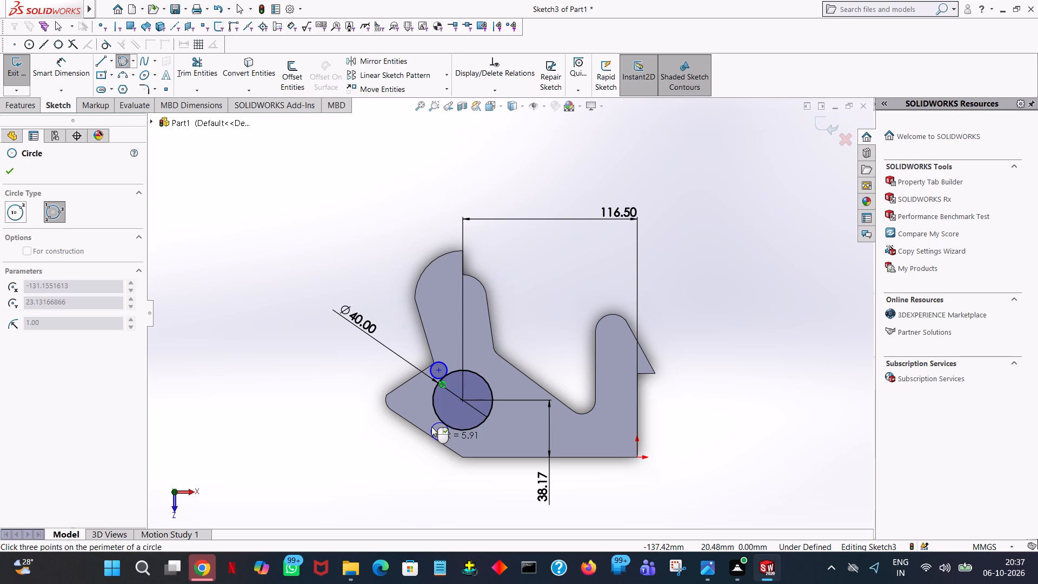
{"action": "left_click", "coordinate": [430, 421]}
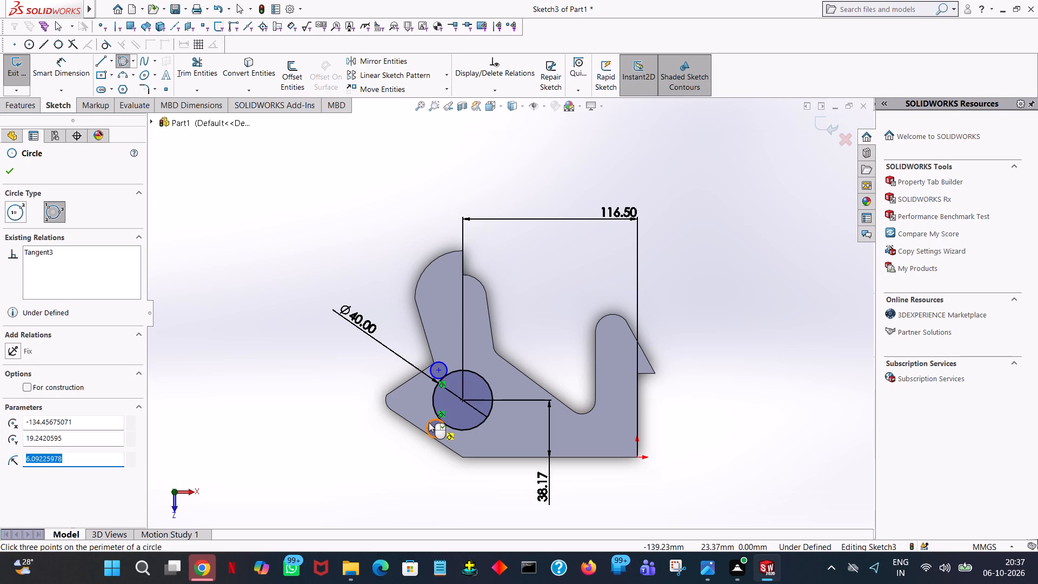
{"action": "type", "text": "5.56"}
{"action": "key", "text": "Return"}
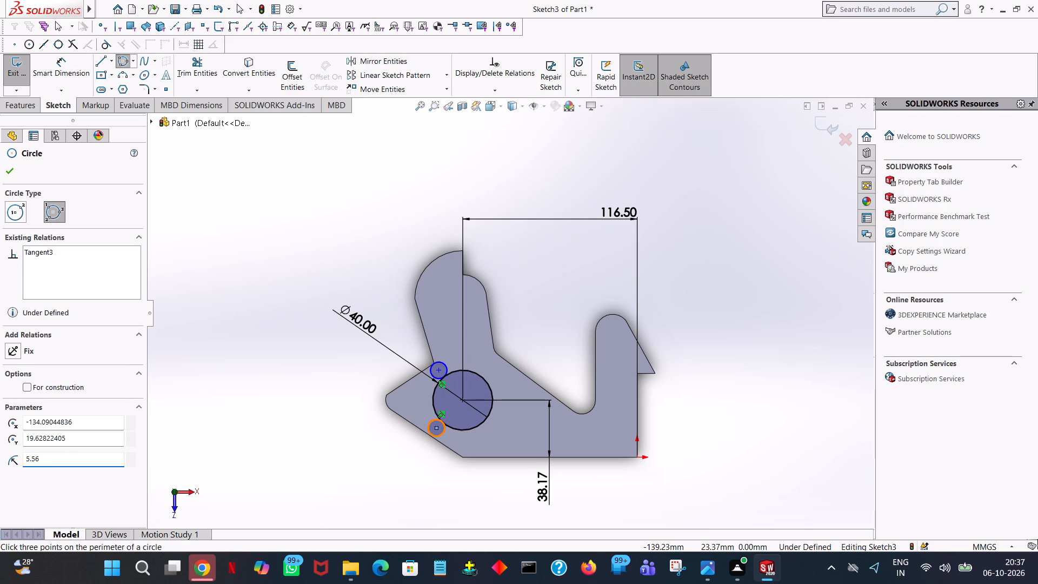
{"action": "left_click", "coordinate": [6, 166]}
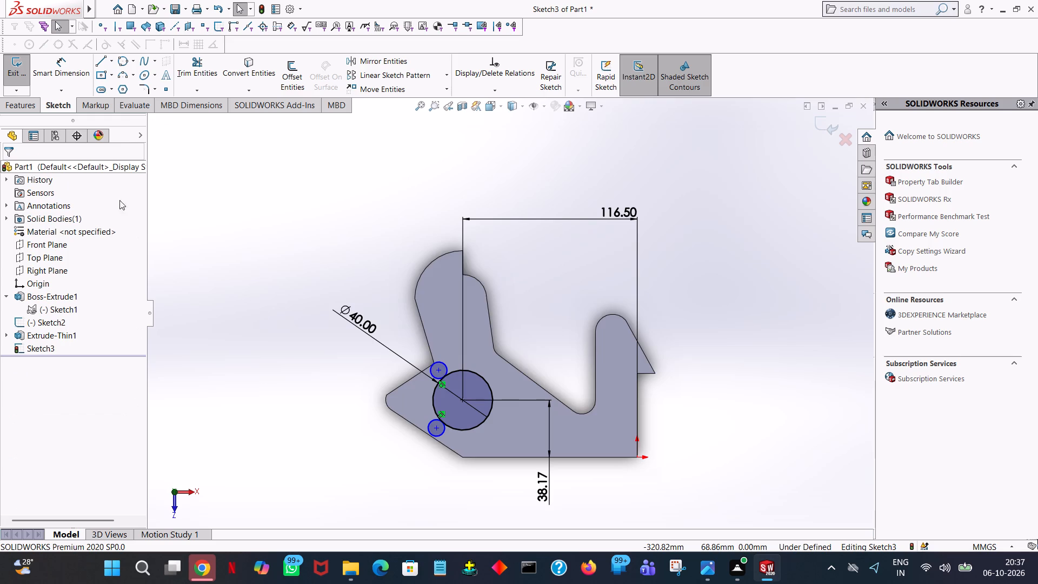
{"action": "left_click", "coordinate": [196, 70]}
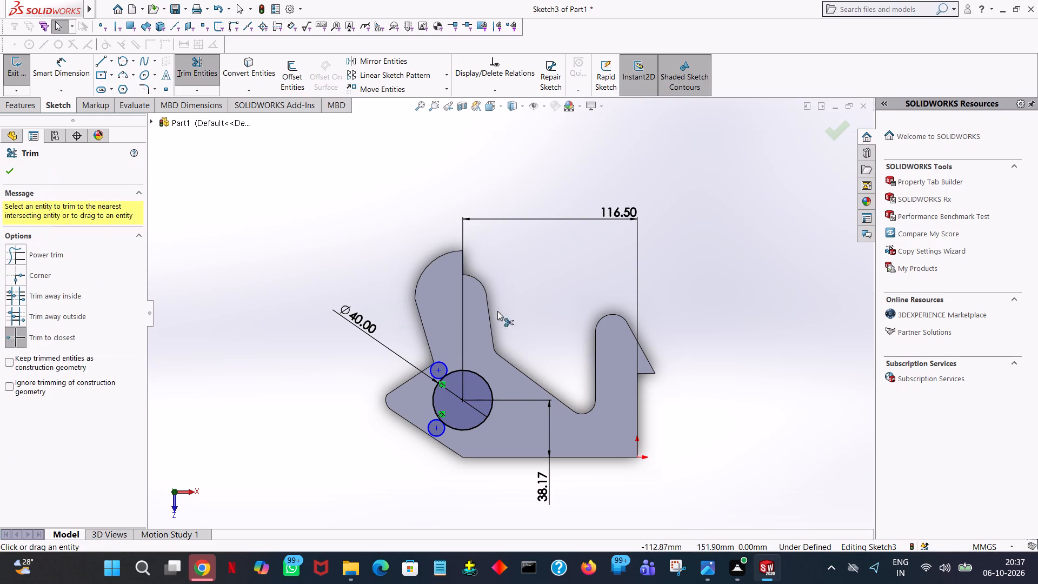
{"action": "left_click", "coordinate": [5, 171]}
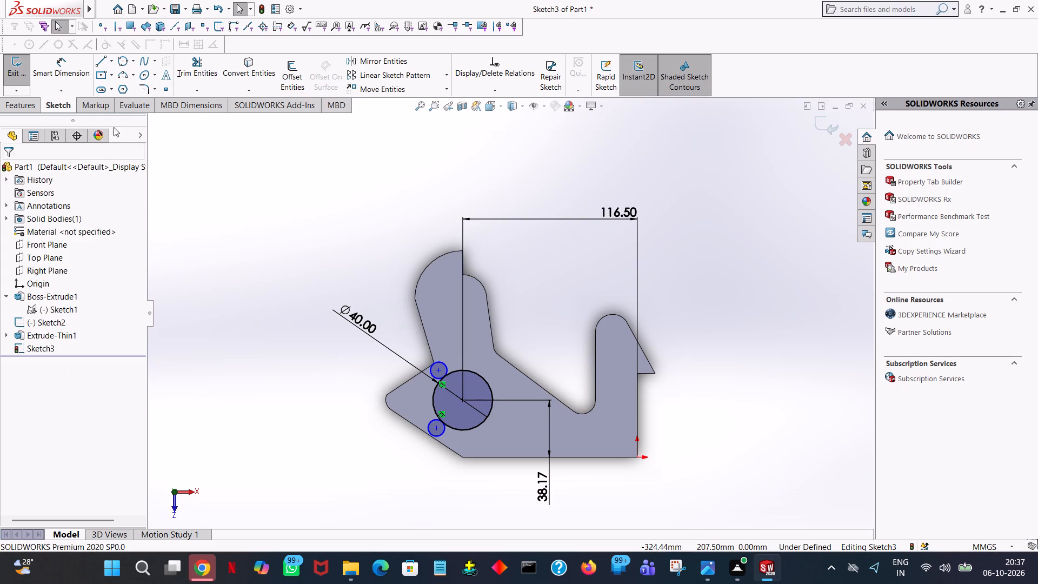
Draw a line about 38 mm long along the part's upper-left edge, from the notch corner to the start of the rounded tip.
{"action": "left_click", "coordinate": [98, 64]}
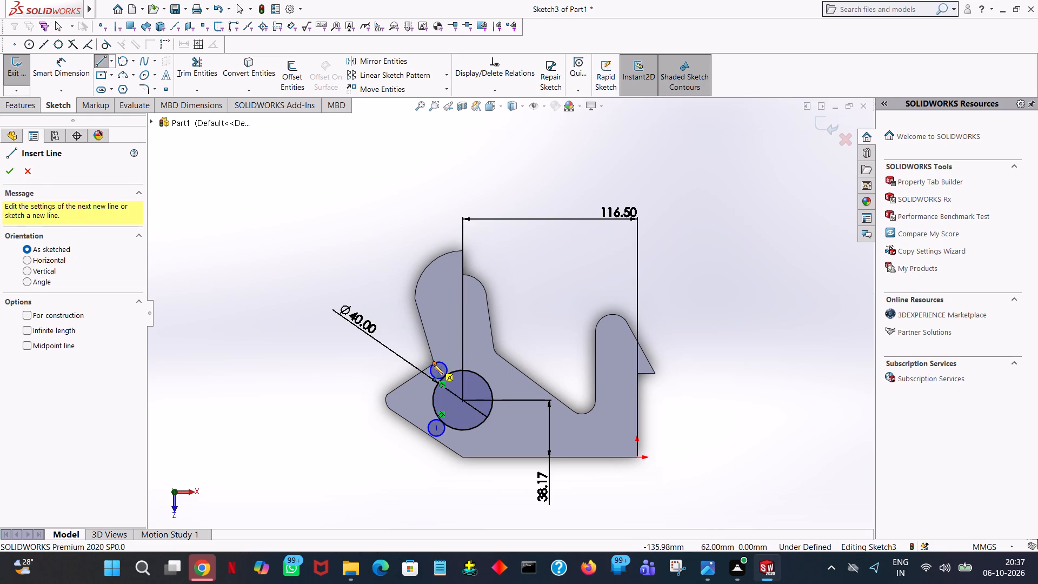
{"action": "left_click", "coordinate": [434, 364]}
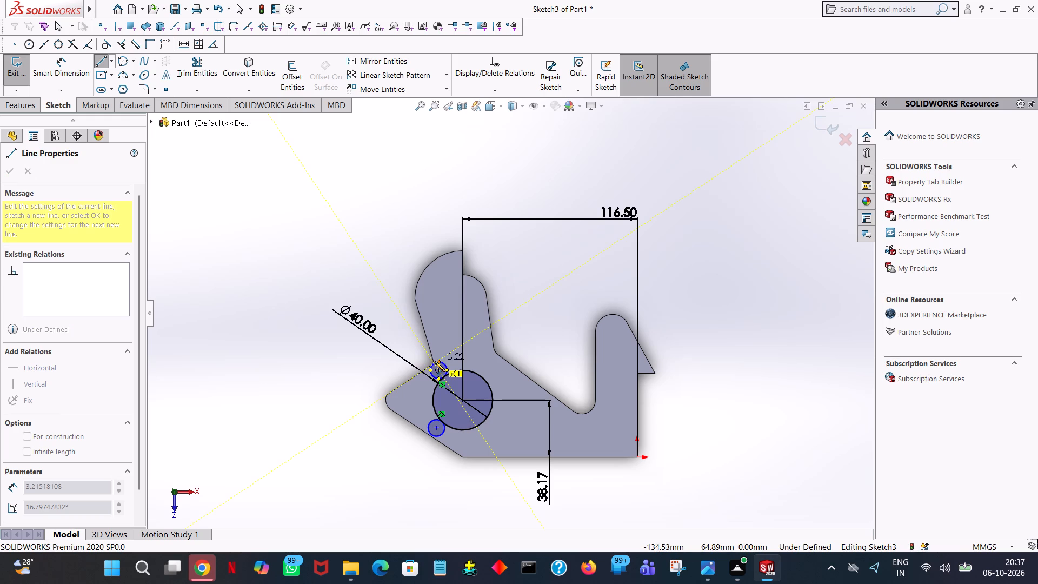
{"action": "left_click", "coordinate": [385, 393]}
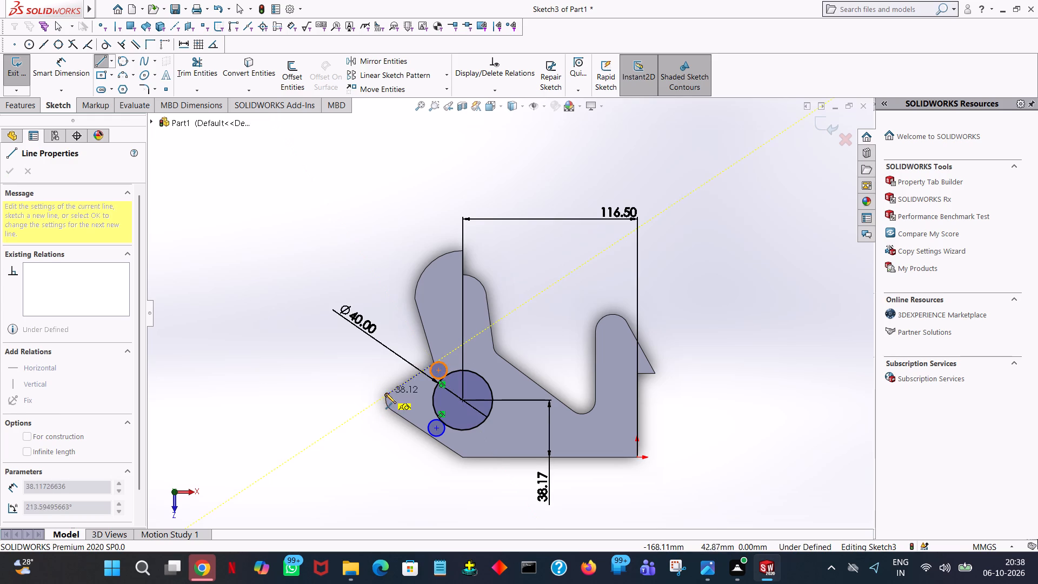
{"action": "right_click", "coordinate": [385, 393]}
{"action": "left_click", "coordinate": [424, 400]}
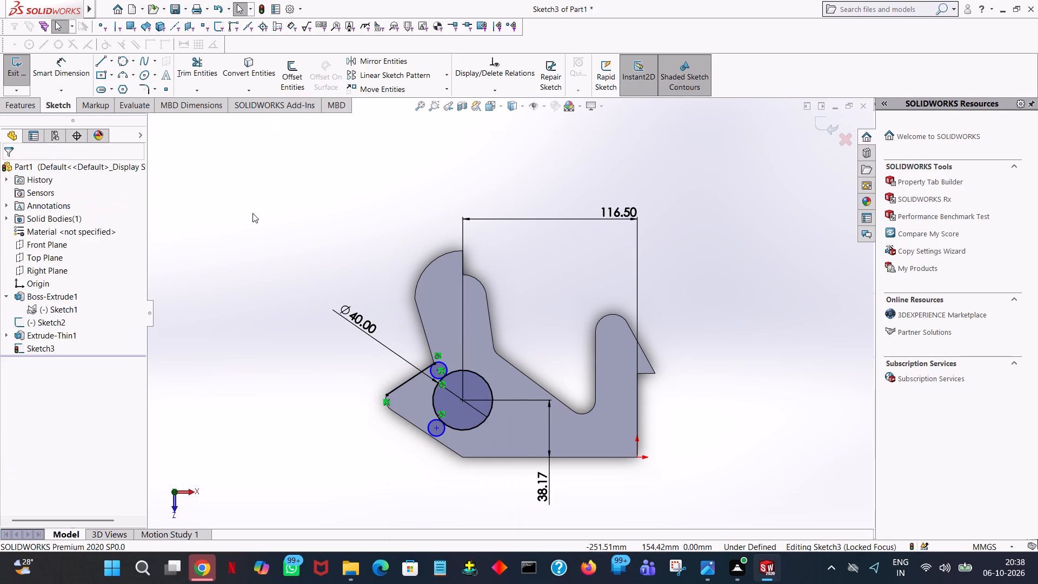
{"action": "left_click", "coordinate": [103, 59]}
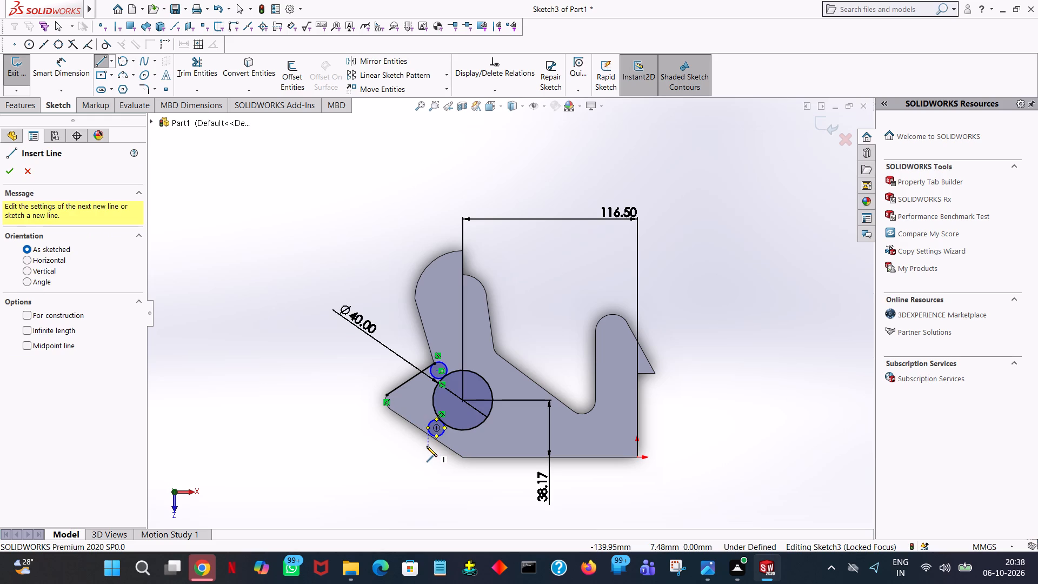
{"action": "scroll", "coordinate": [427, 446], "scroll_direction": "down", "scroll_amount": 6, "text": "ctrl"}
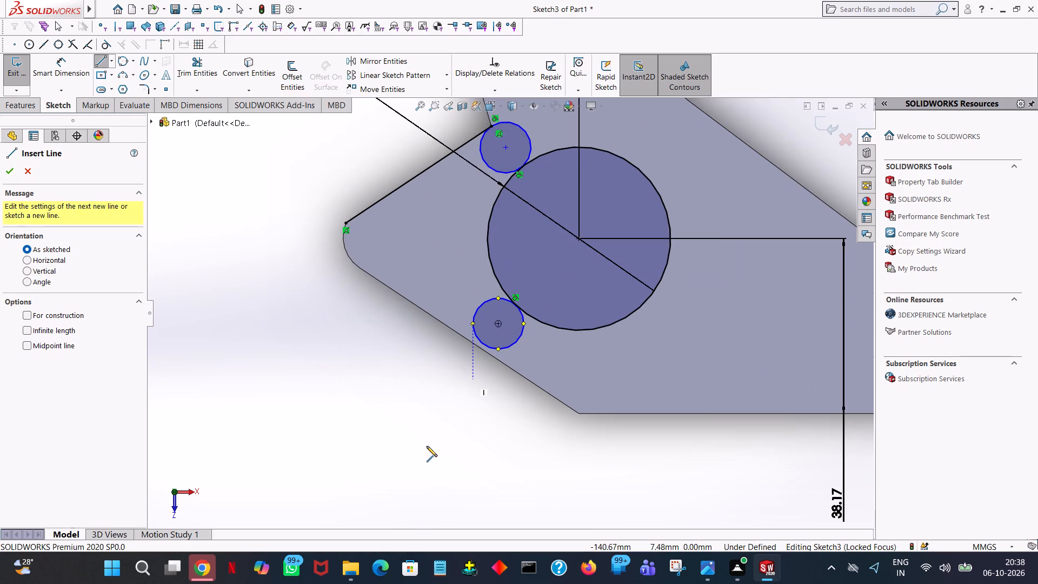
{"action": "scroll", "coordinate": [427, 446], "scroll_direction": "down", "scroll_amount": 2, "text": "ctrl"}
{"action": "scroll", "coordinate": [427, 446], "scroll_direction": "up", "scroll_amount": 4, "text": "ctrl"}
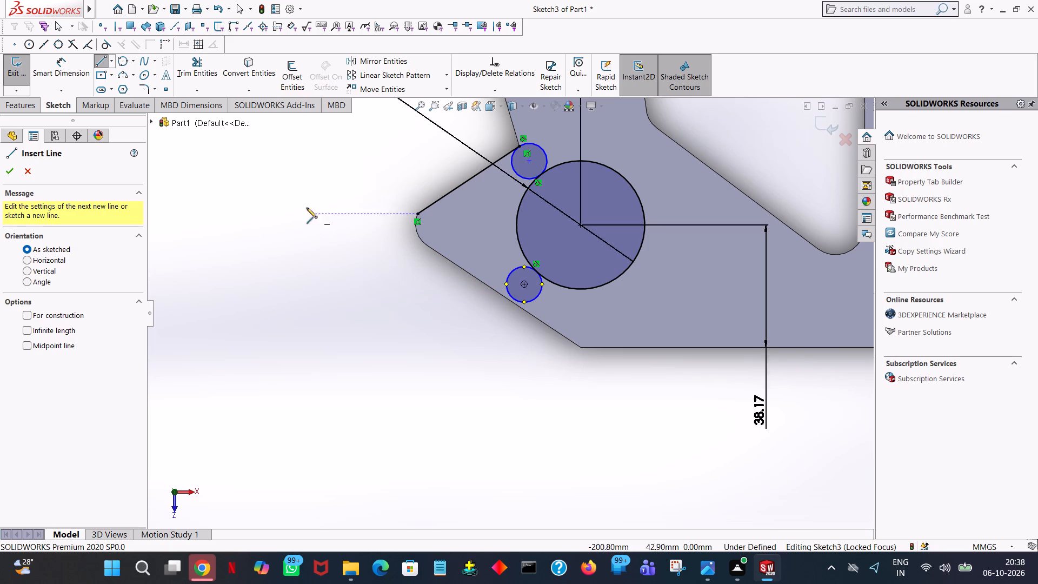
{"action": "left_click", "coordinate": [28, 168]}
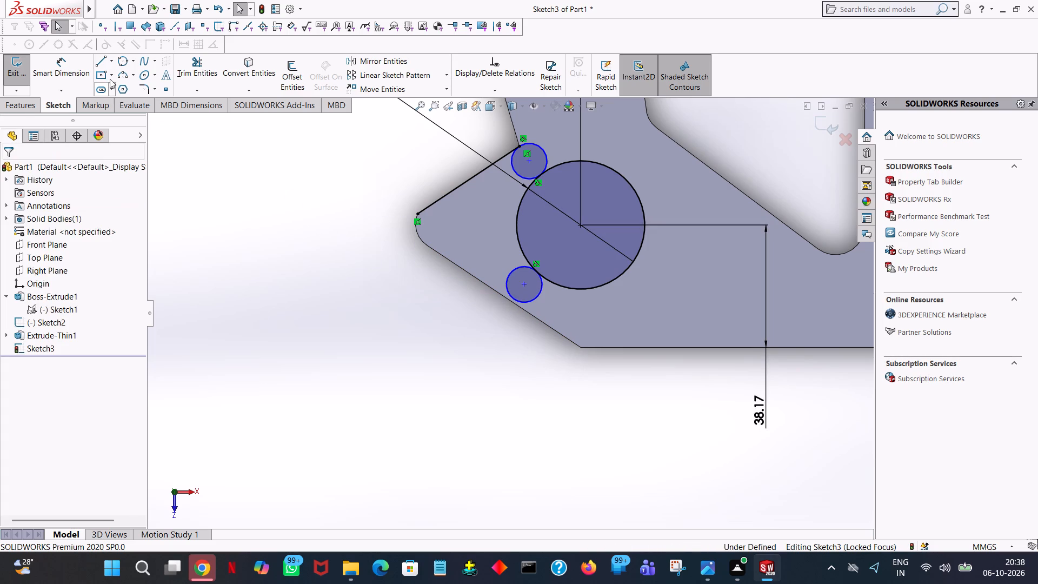
Trim away the small circle on the large circle's lower-left side.
{"action": "left_click", "coordinate": [198, 70]}
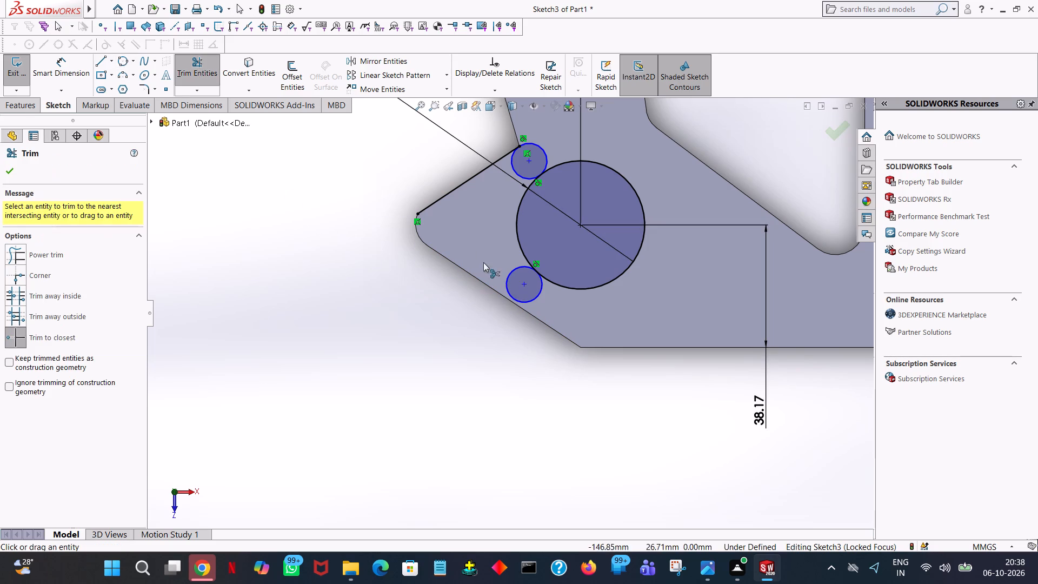
{"action": "left_click", "coordinate": [510, 277]}
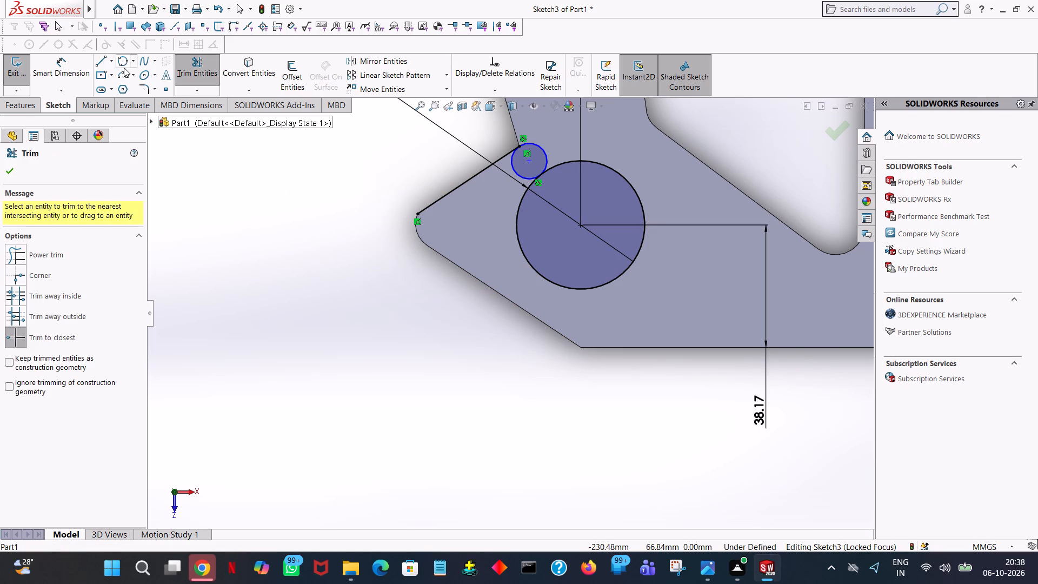
Draw a perimeter circle of about 6.74 mm radius, tangent to the large circle's lower-left side and reaching the part's lower-left edge.
{"action": "left_click", "coordinate": [123, 64]}
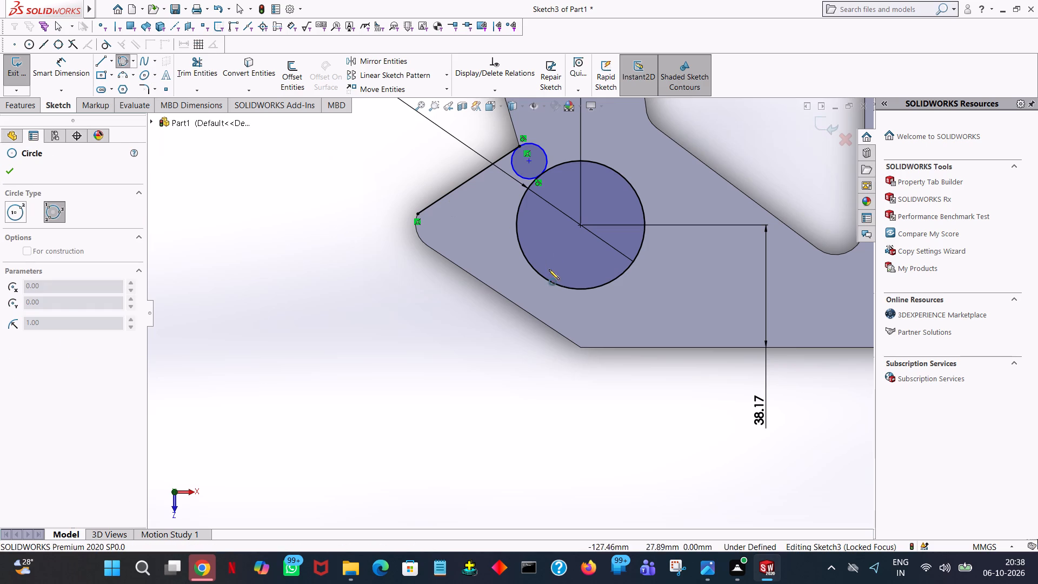
{"action": "left_click", "coordinate": [523, 254]}
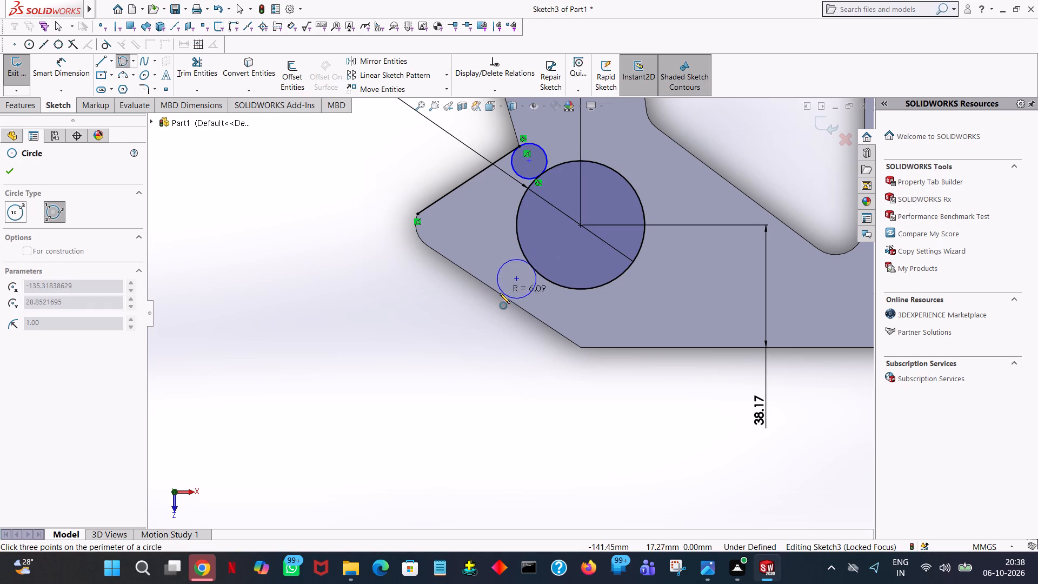
{"action": "left_click", "coordinate": [499, 294]}
{"action": "right_click", "coordinate": [499, 294]}
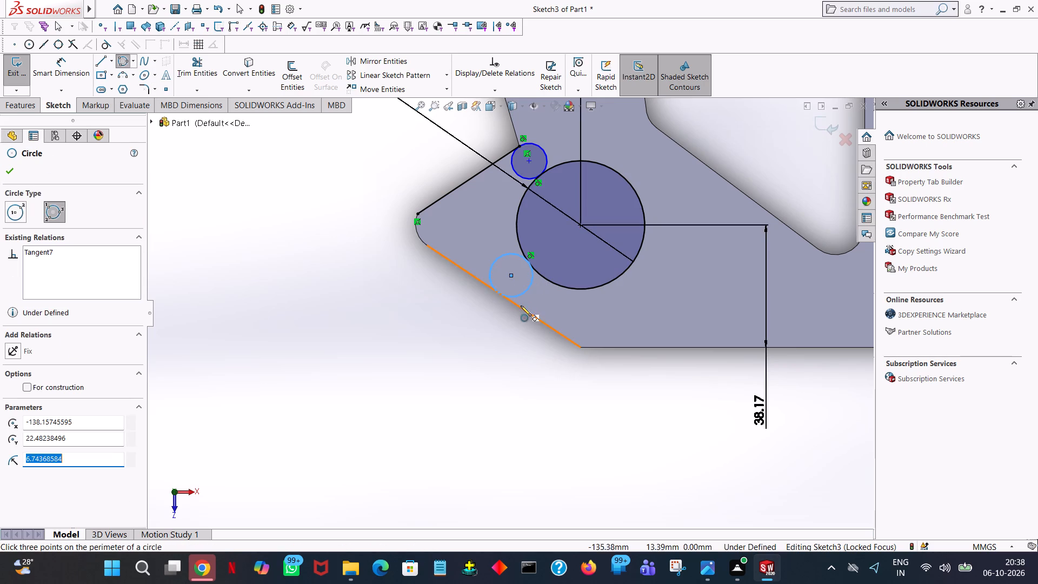
{"action": "right_click", "coordinate": [466, 335]}
{"action": "left_click", "coordinate": [478, 341]}
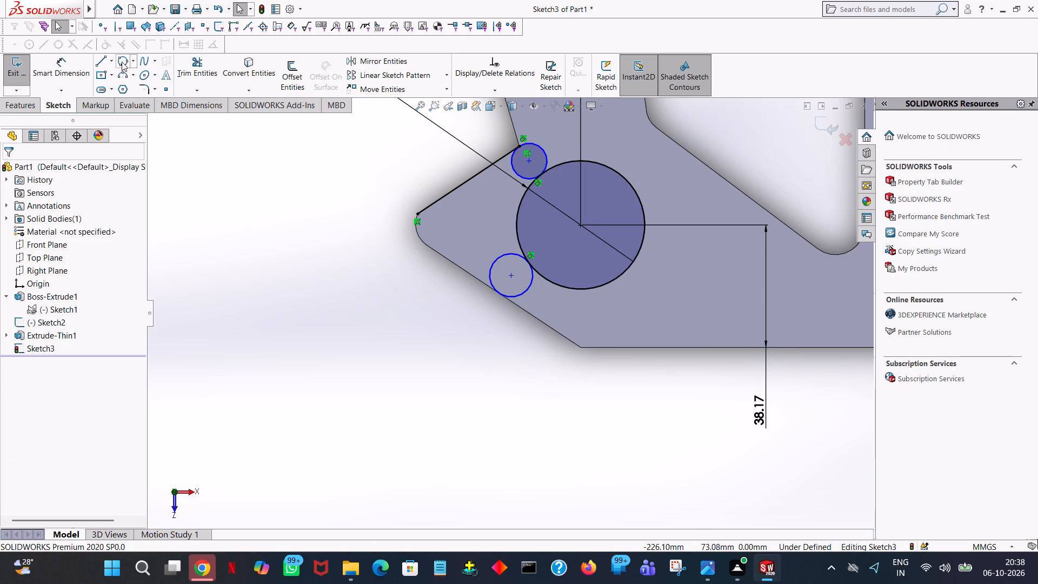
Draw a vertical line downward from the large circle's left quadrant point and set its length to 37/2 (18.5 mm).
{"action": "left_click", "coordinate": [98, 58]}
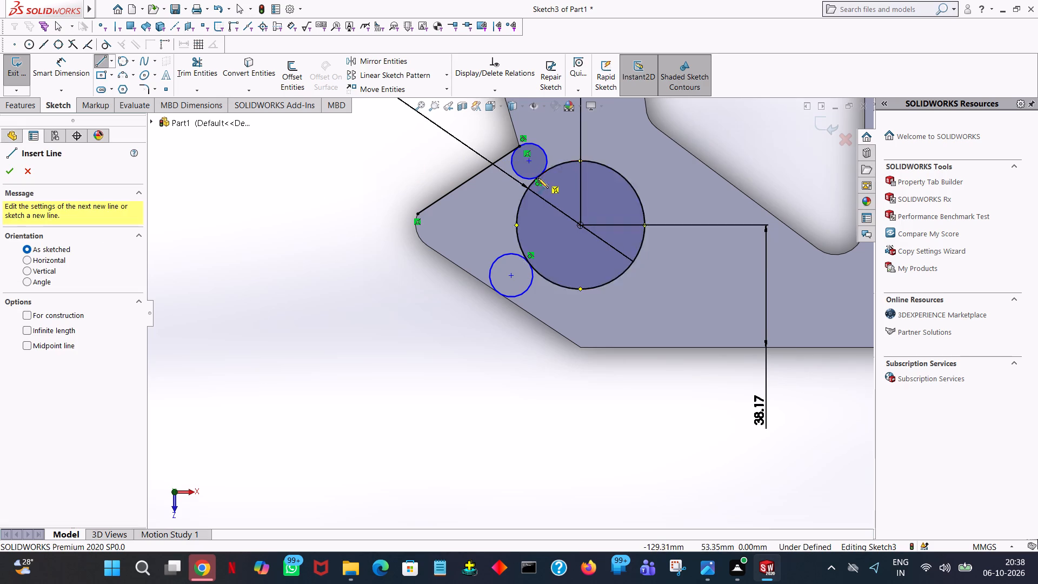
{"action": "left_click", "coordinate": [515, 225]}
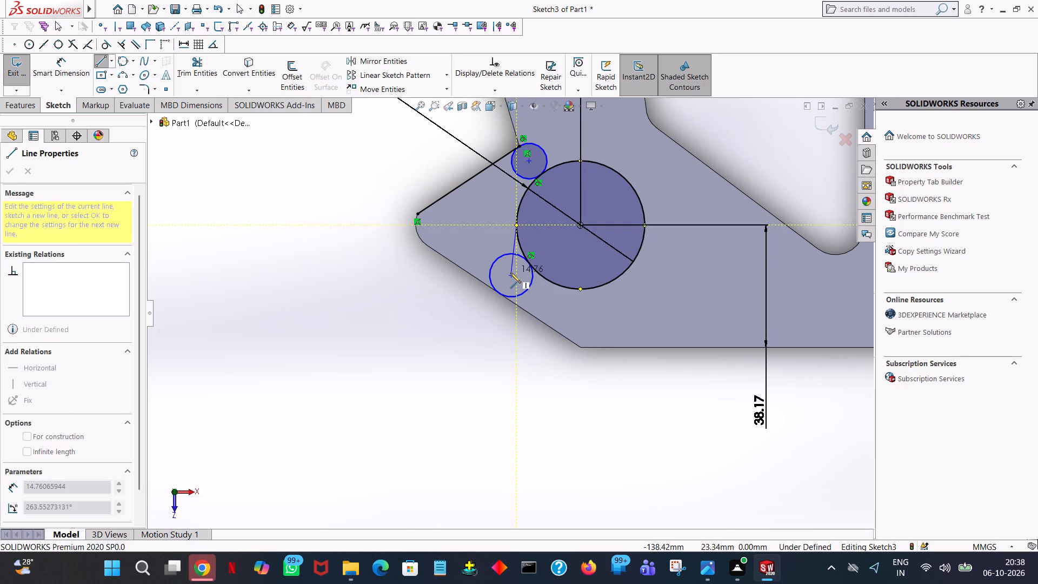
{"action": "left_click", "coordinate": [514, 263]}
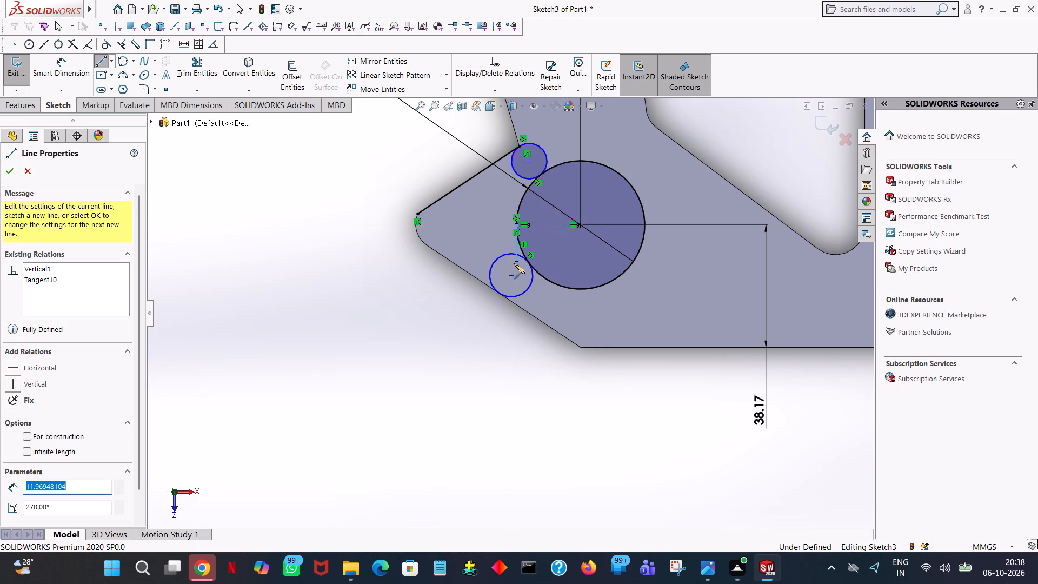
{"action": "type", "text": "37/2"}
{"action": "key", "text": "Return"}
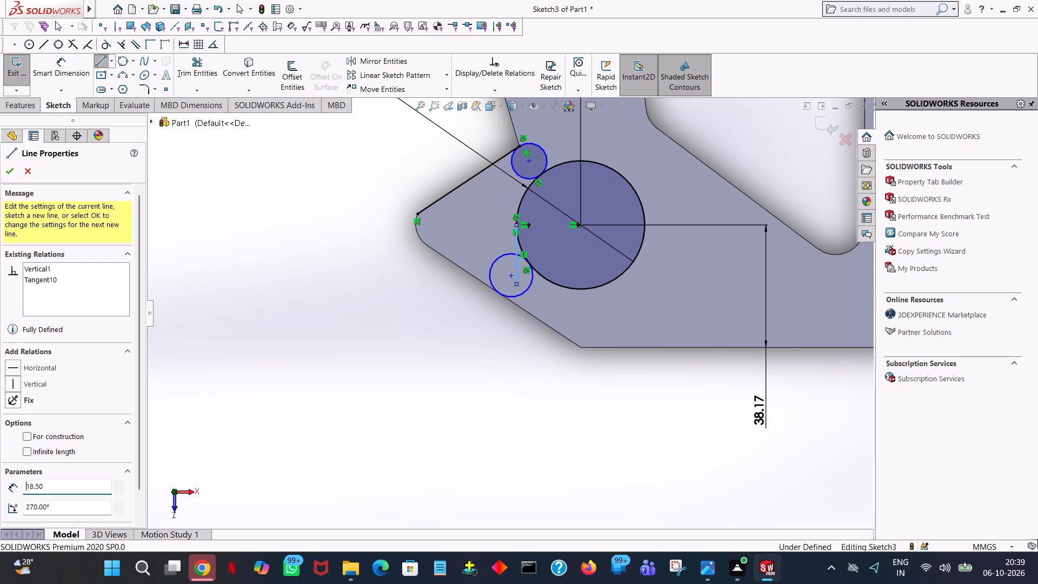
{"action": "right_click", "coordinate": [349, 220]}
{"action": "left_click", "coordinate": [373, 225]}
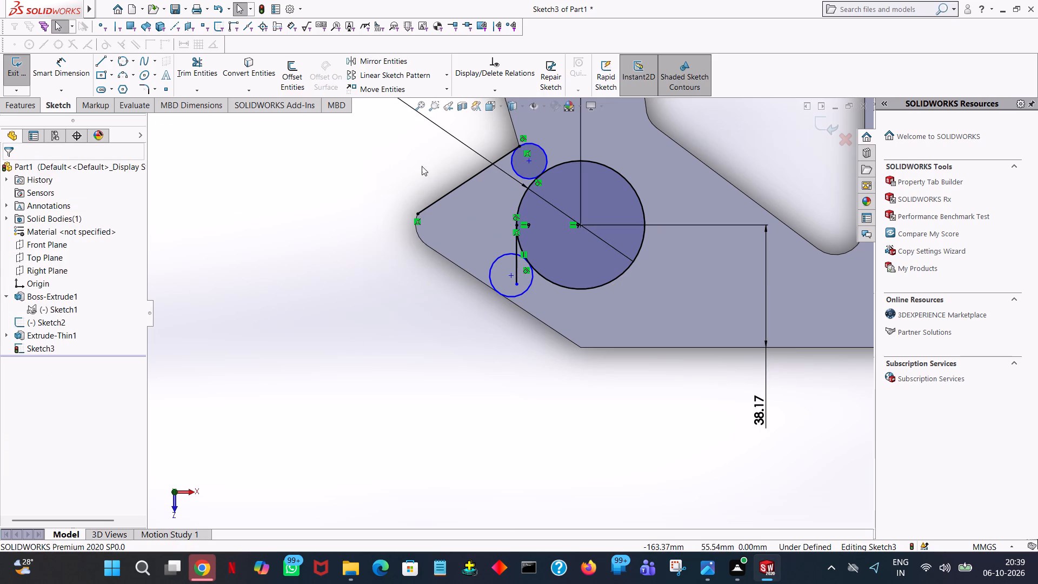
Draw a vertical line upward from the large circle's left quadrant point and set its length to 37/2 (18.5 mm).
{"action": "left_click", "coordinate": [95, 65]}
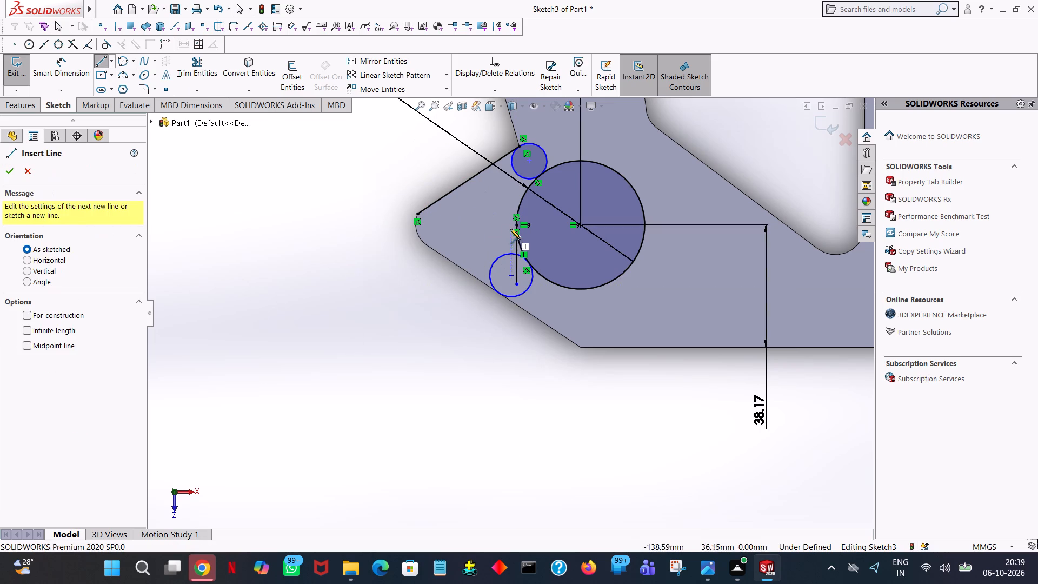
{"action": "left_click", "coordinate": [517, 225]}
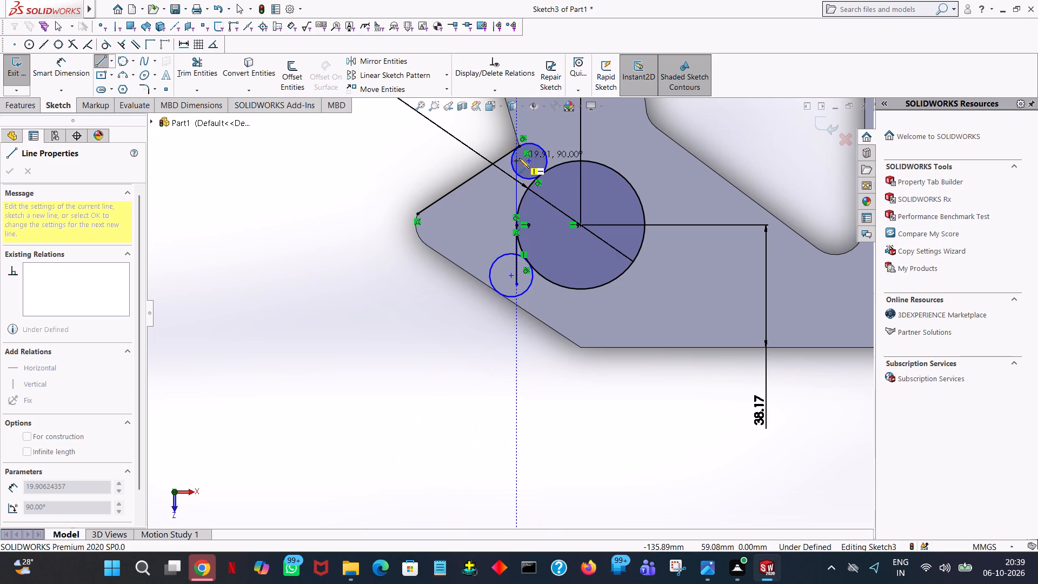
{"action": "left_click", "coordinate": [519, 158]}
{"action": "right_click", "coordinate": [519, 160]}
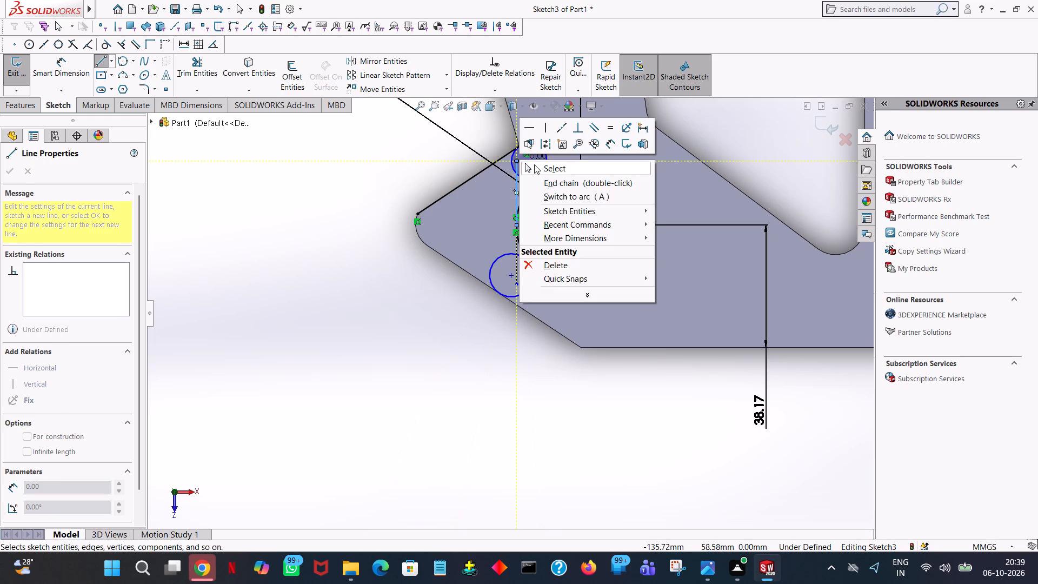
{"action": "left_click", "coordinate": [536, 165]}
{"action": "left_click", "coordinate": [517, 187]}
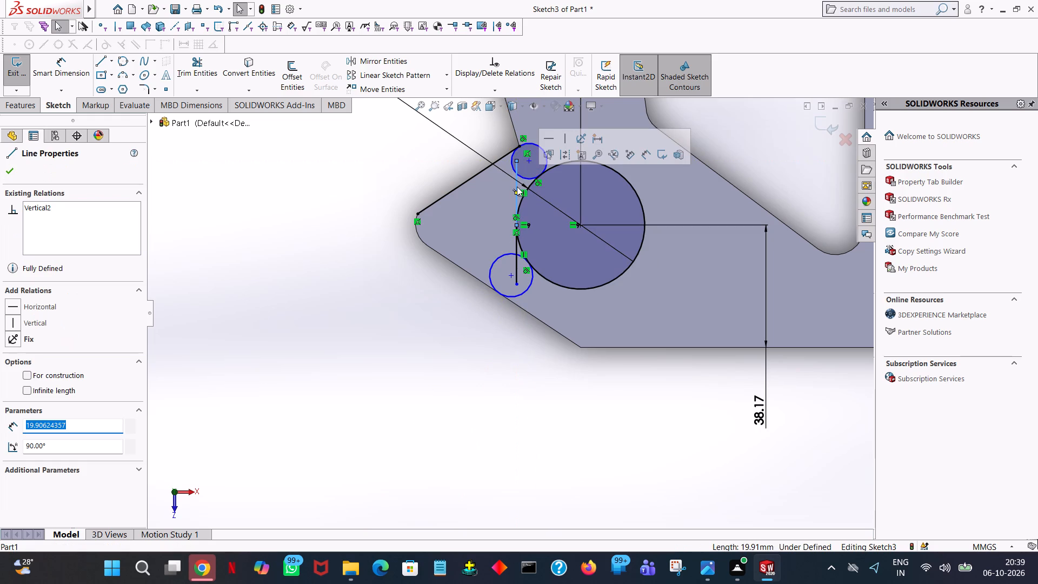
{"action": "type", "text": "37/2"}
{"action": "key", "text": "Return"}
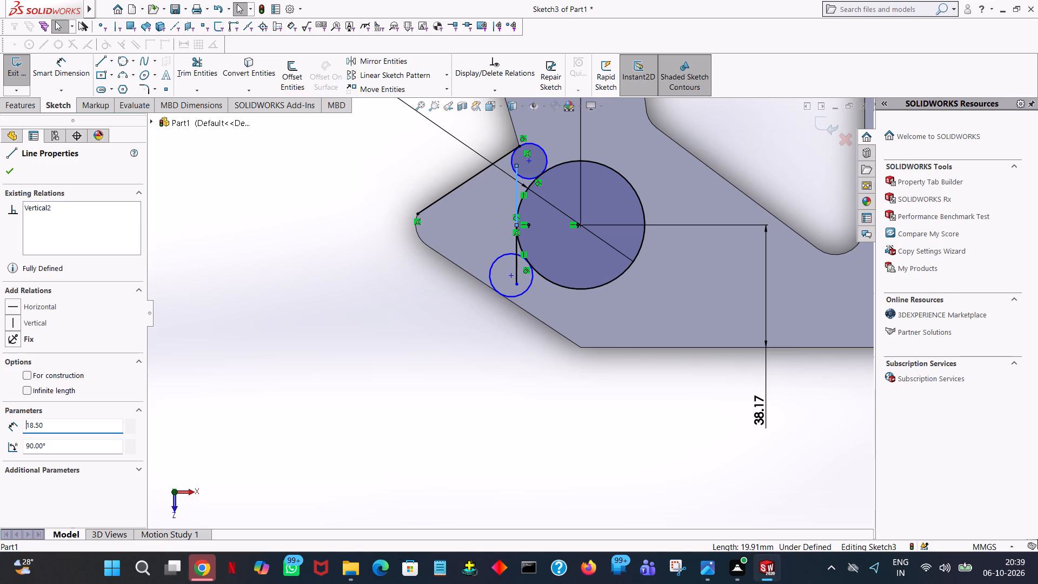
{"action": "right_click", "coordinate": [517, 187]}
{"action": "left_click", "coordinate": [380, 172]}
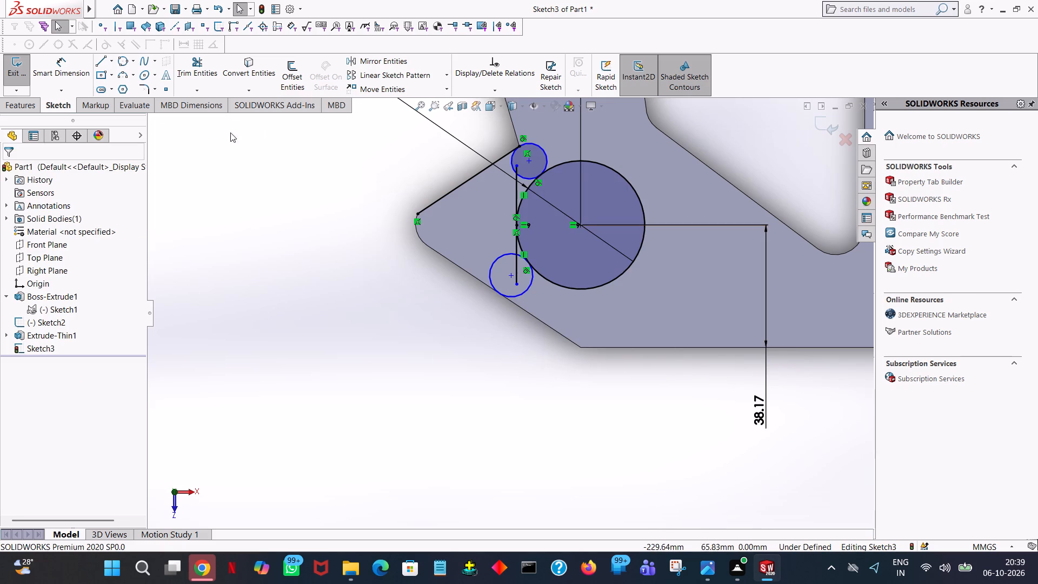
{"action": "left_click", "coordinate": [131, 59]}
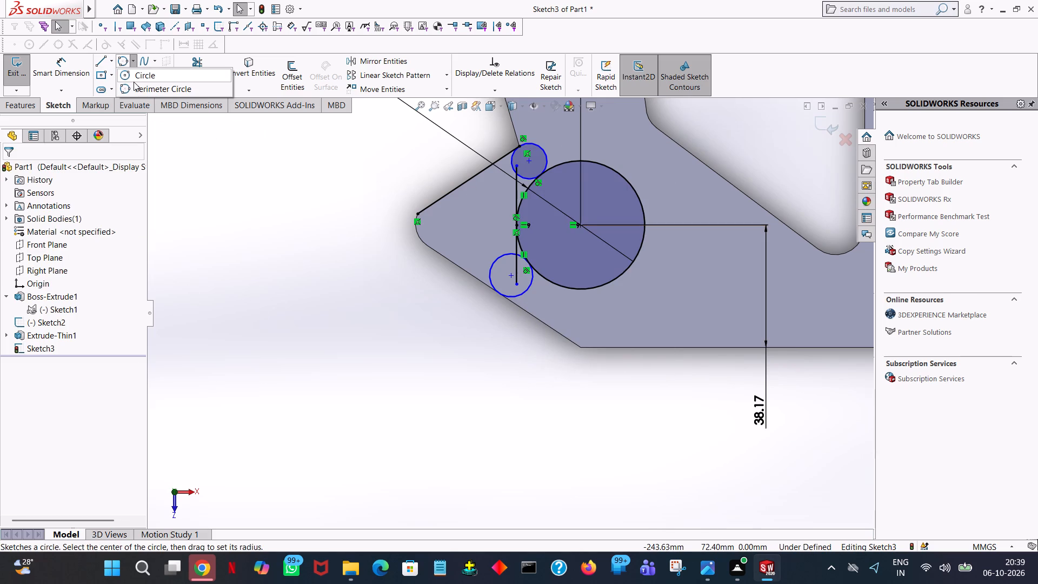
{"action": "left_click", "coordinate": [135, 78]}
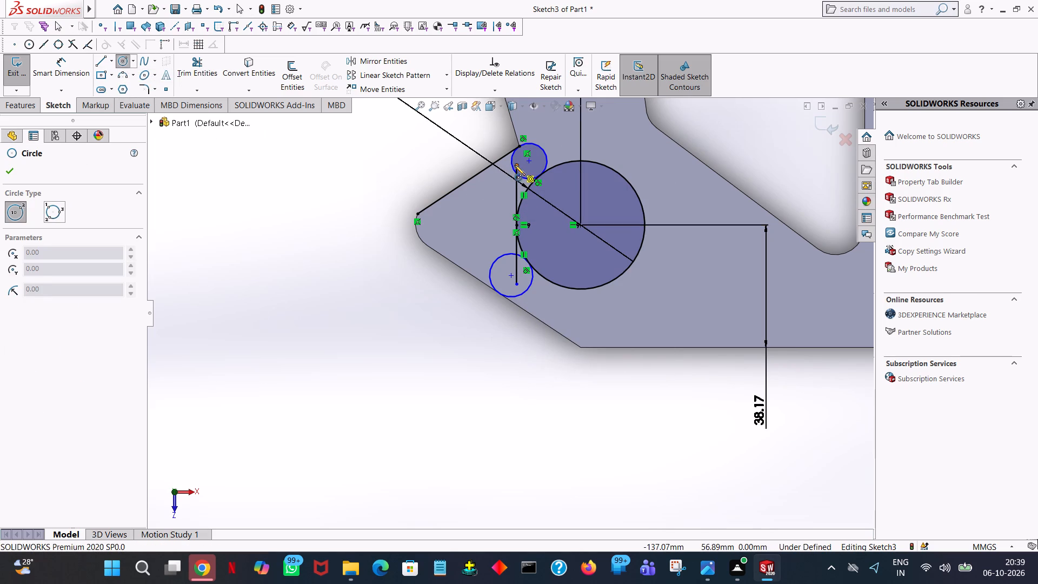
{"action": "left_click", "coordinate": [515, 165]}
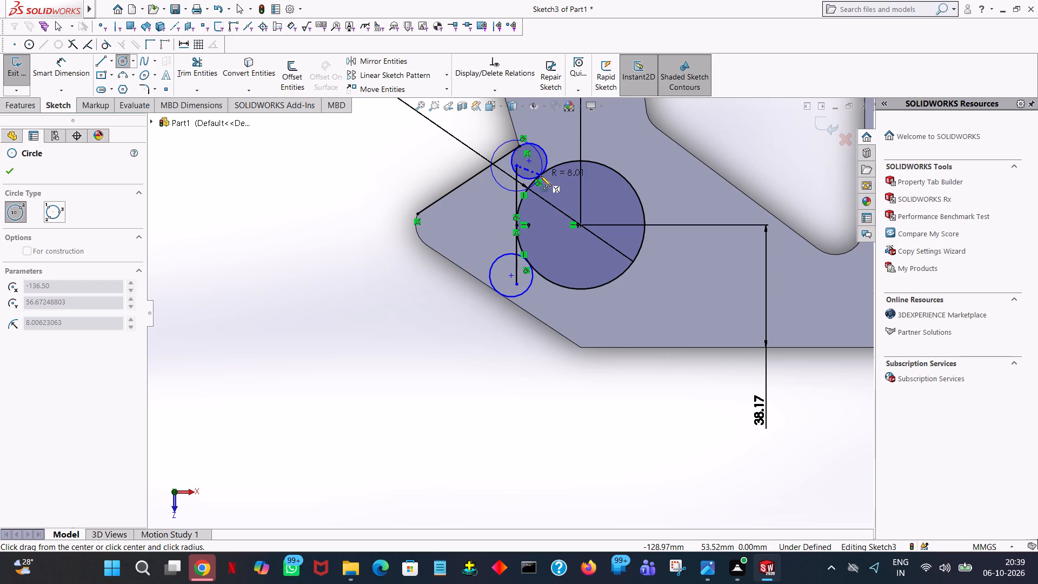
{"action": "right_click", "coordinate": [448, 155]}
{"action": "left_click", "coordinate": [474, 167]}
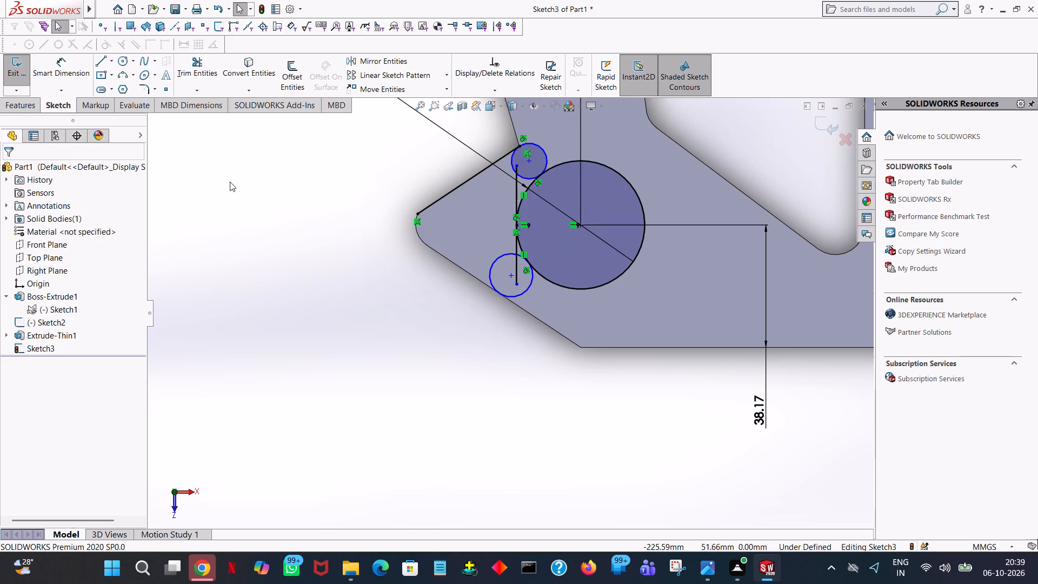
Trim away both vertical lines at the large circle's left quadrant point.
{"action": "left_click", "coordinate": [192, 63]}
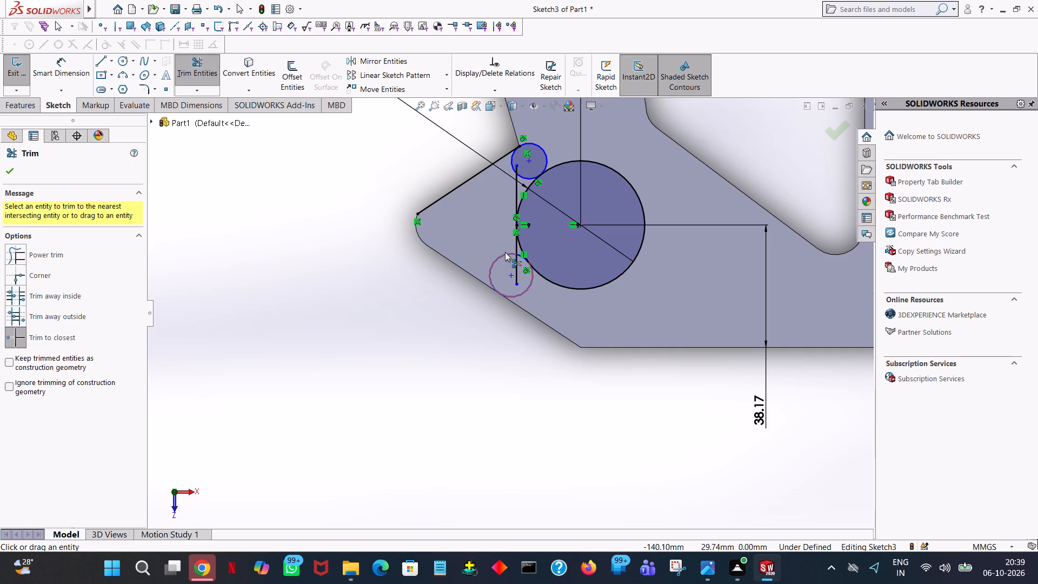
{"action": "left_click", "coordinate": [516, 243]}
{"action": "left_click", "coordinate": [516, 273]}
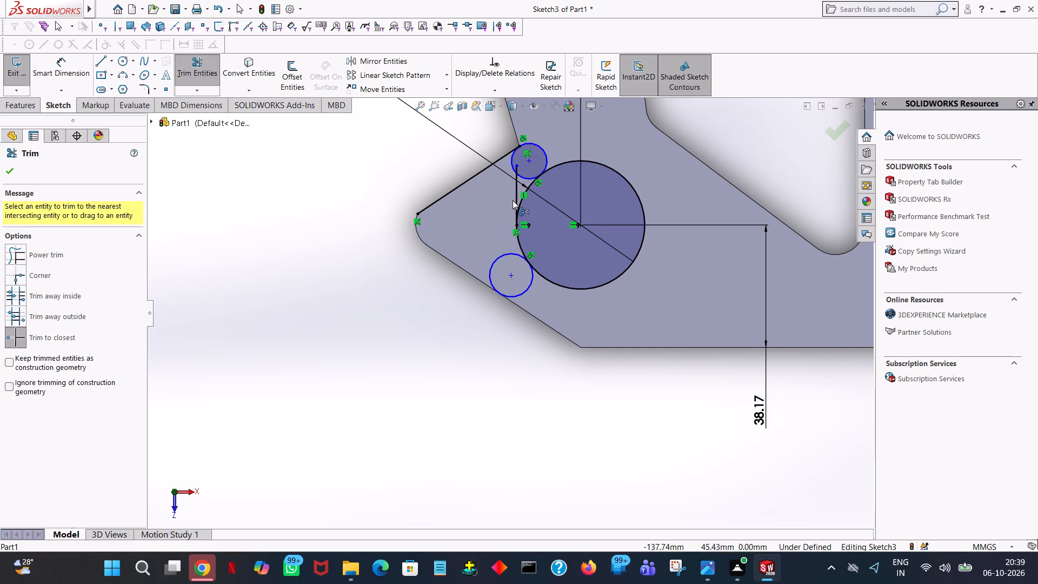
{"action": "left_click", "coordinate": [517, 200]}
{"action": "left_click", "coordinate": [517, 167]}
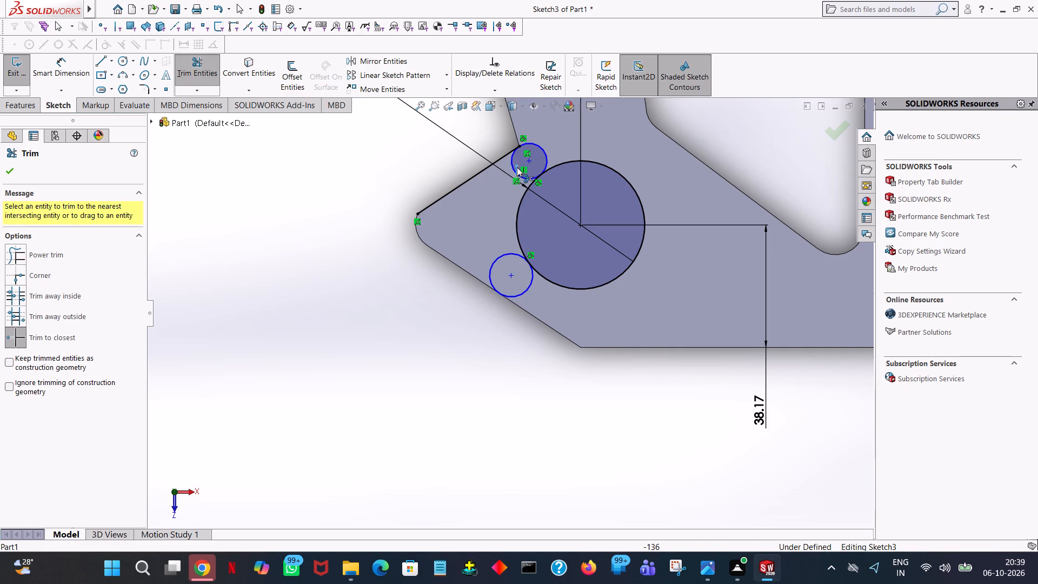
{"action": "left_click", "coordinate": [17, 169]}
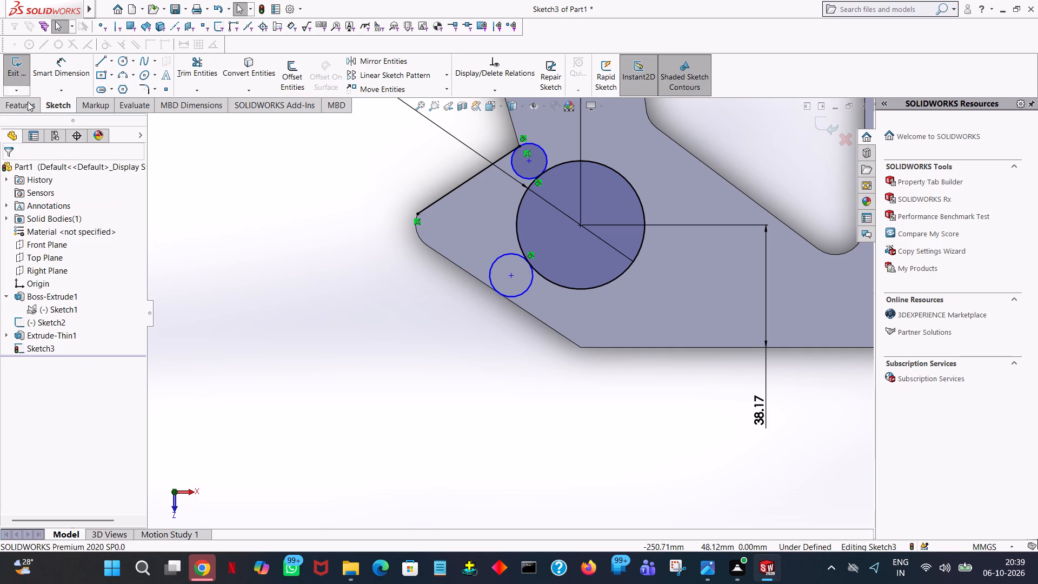
Draw a line about 27.06 mm long along the part's lower-left edge, from the lower small circle to the rounded corner.
{"action": "left_click", "coordinate": [106, 54]}
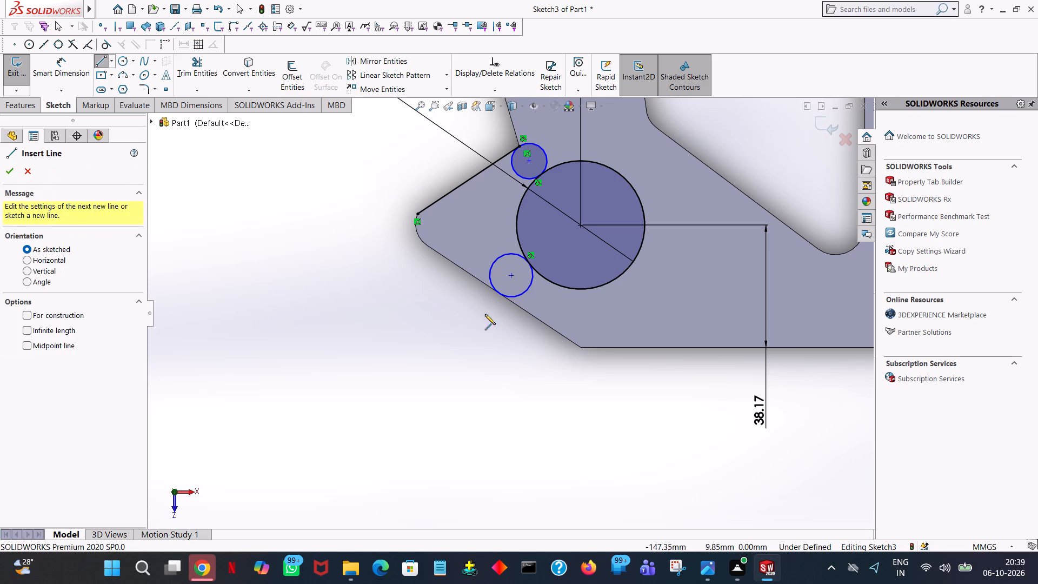
{"action": "left_click", "coordinate": [500, 294]}
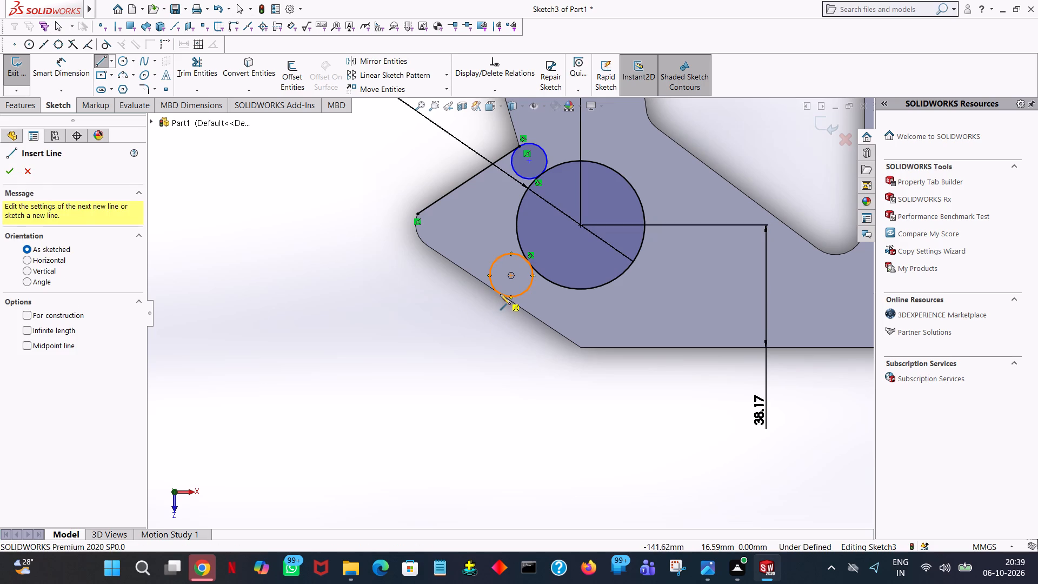
{"action": "left_click", "coordinate": [425, 245]}
{"action": "right_click", "coordinate": [425, 245]}
{"action": "left_click", "coordinate": [440, 249]}
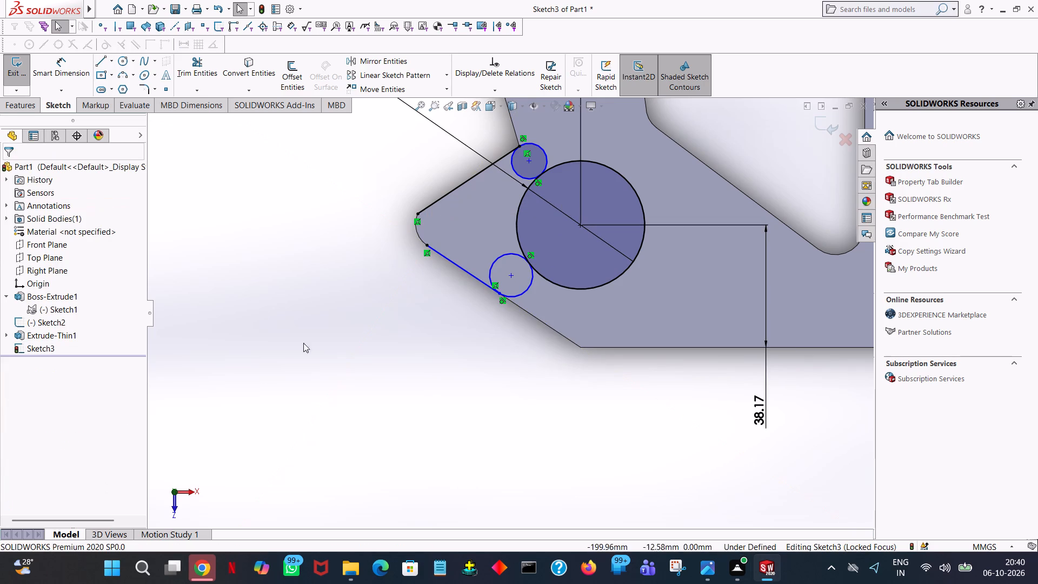
{"action": "left_click", "coordinate": [300, 190]}
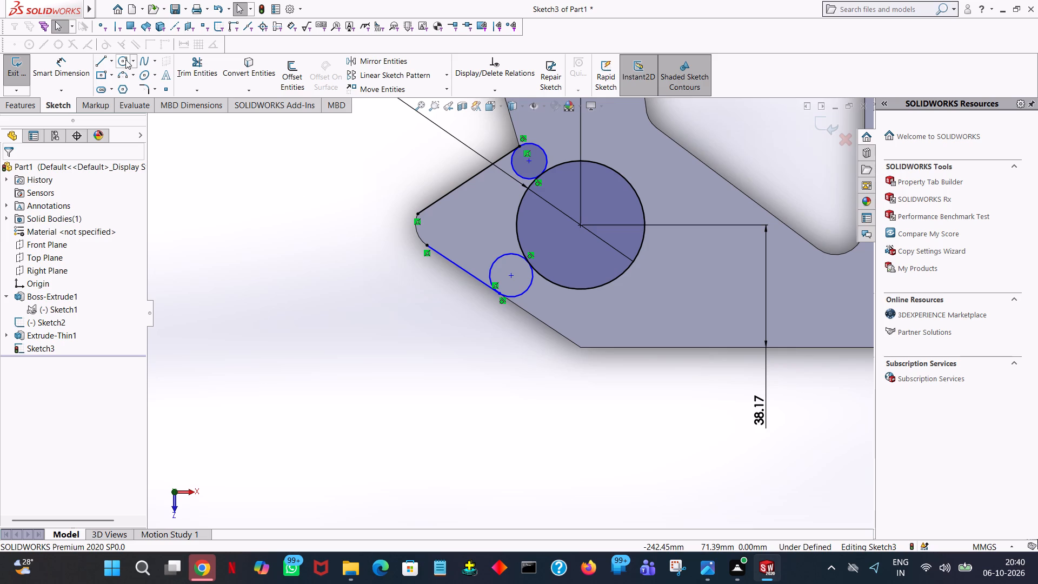
Draw a three-point arc of 8 mm radius along the part's rounded left corner, joining the ends of the two edge lines.
{"action": "left_click", "coordinate": [124, 71]}
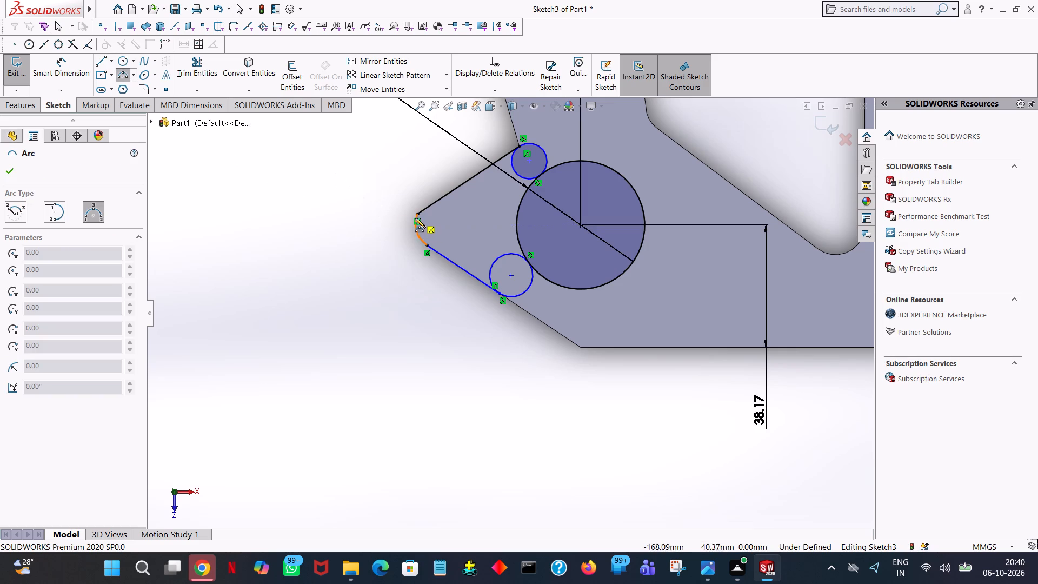
{"action": "left_click", "coordinate": [417, 215]}
{"action": "left_click", "coordinate": [428, 246]}
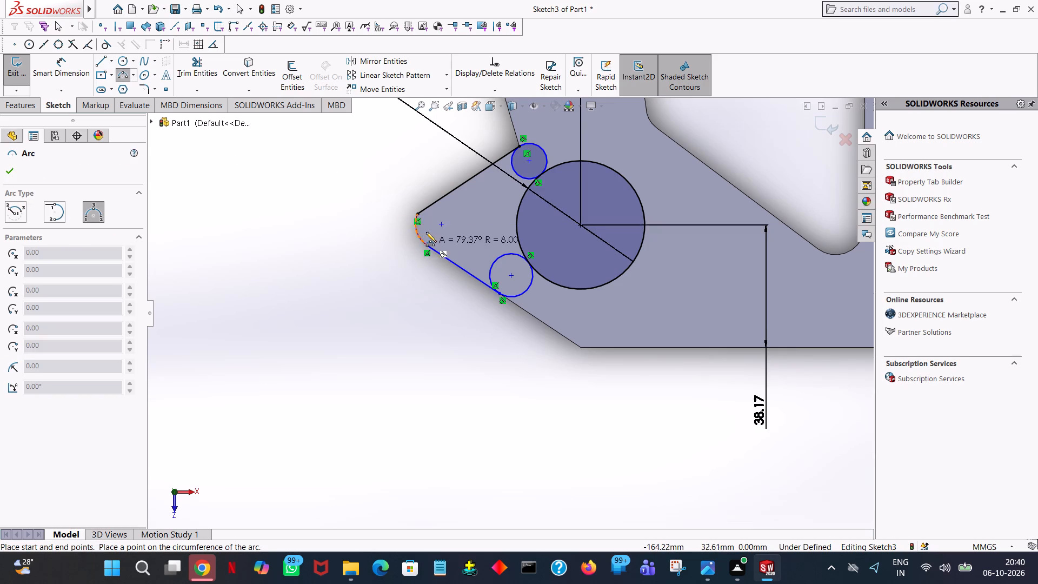
{"action": "left_click", "coordinate": [417, 232]}
{"action": "right_click", "coordinate": [417, 232]}
{"action": "left_click", "coordinate": [439, 237]}
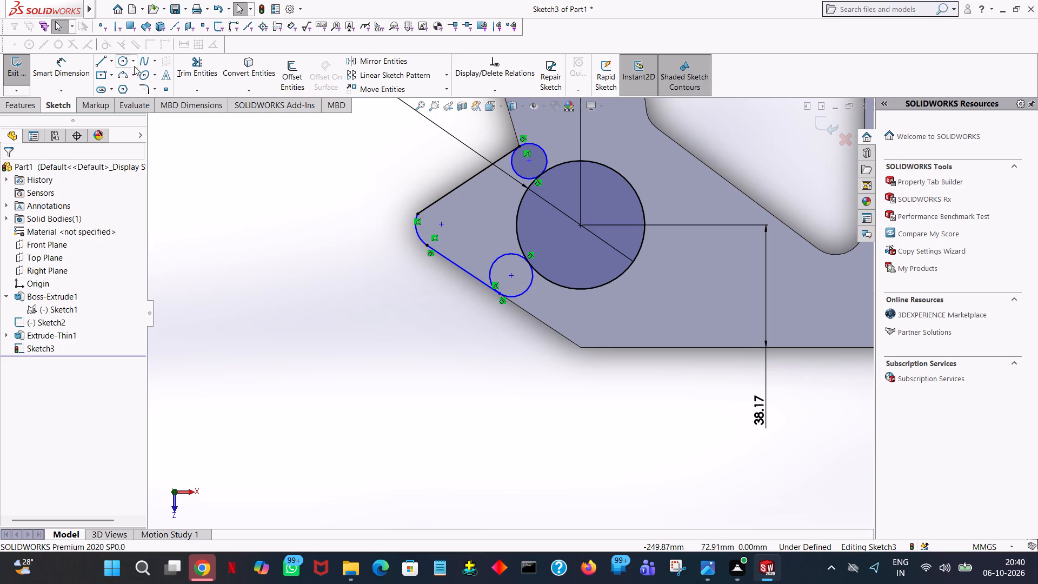
Trim the outer parts of both small circles and the large circle's left arc between them, leaving one closed profile.
{"action": "left_click", "coordinate": [201, 75]}
{"action": "left_click", "coordinate": [542, 152]}
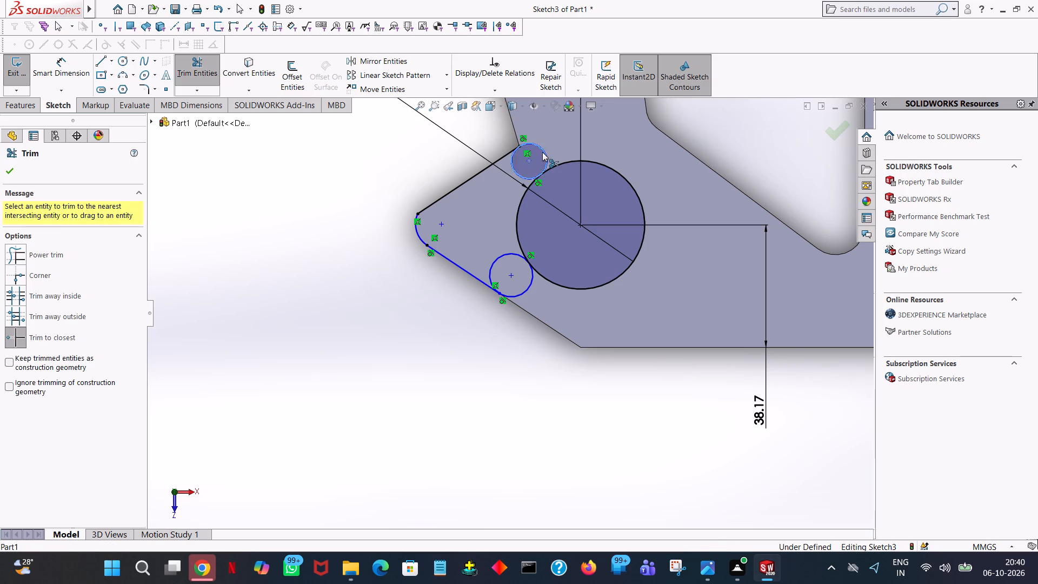
{"action": "left_click", "coordinate": [526, 289]}
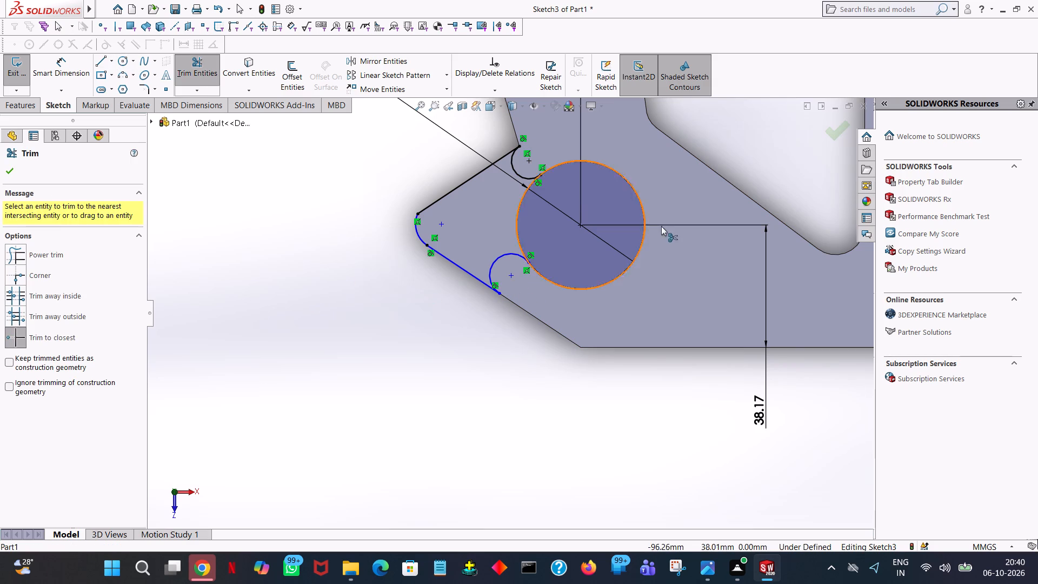
{"action": "left_click", "coordinate": [636, 261]}
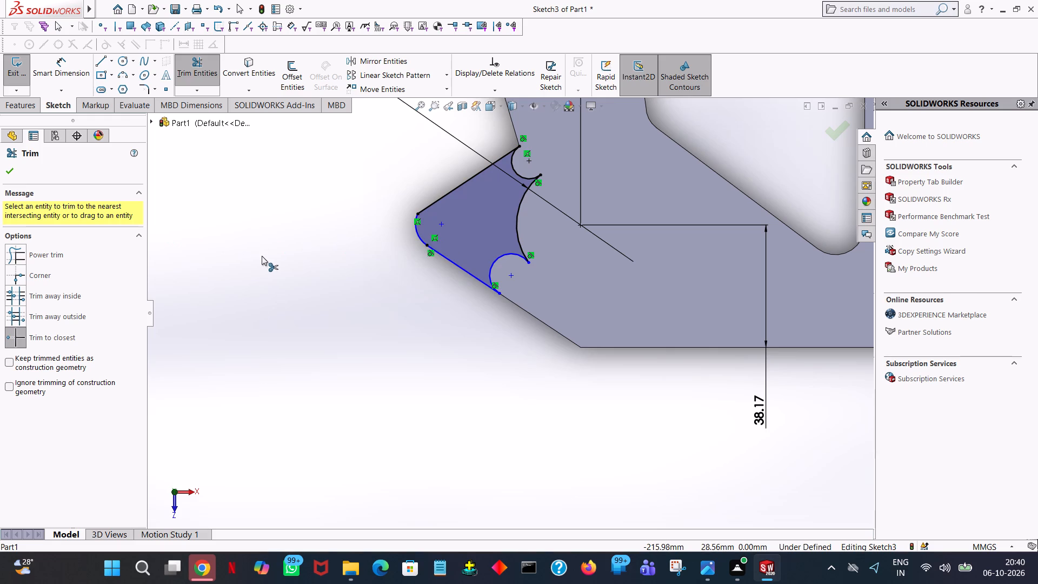
{"action": "left_click", "coordinate": [217, 9]}
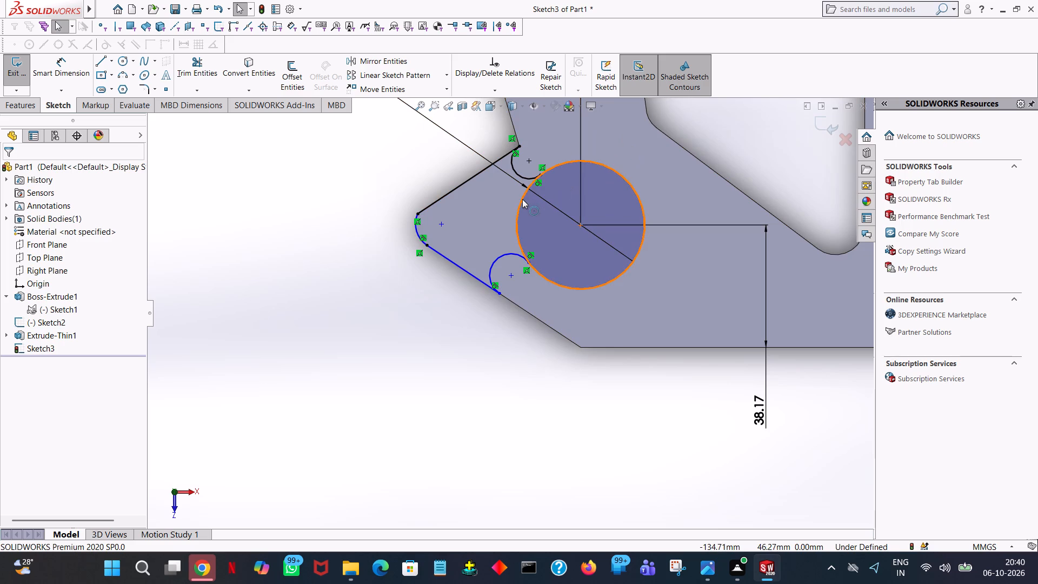
{"action": "left_click", "coordinate": [182, 68]}
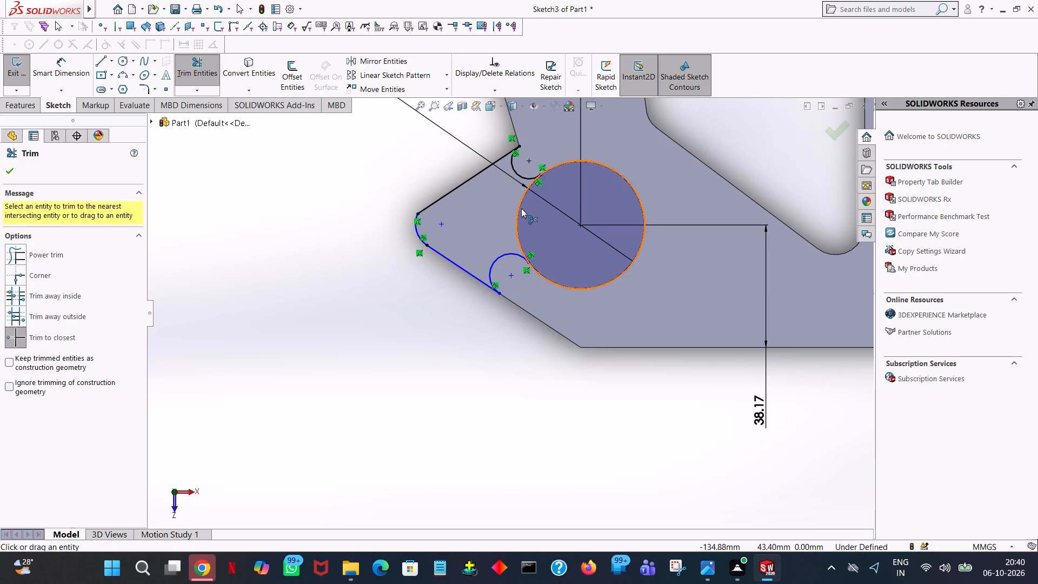
{"action": "left_click", "coordinate": [520, 207]}
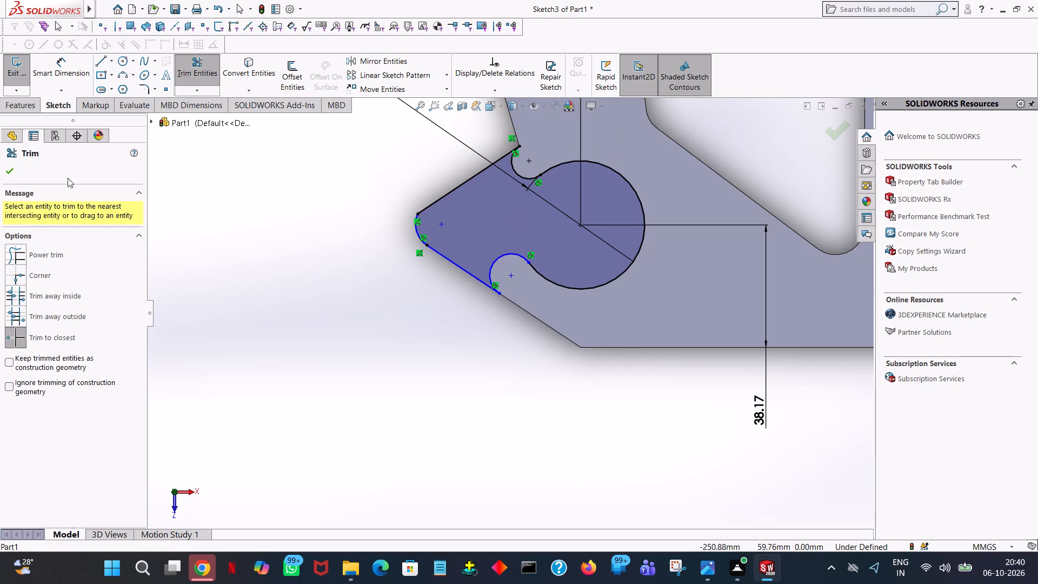
{"action": "left_click", "coordinate": [6, 170]}
Start a boss extrusion of the closed profile, add a second direction and set its blind depth to 13+7 (20 mm).
{"action": "middle_click_drag", "start_coordinate": [343, 349], "coordinate": [338, 277]}
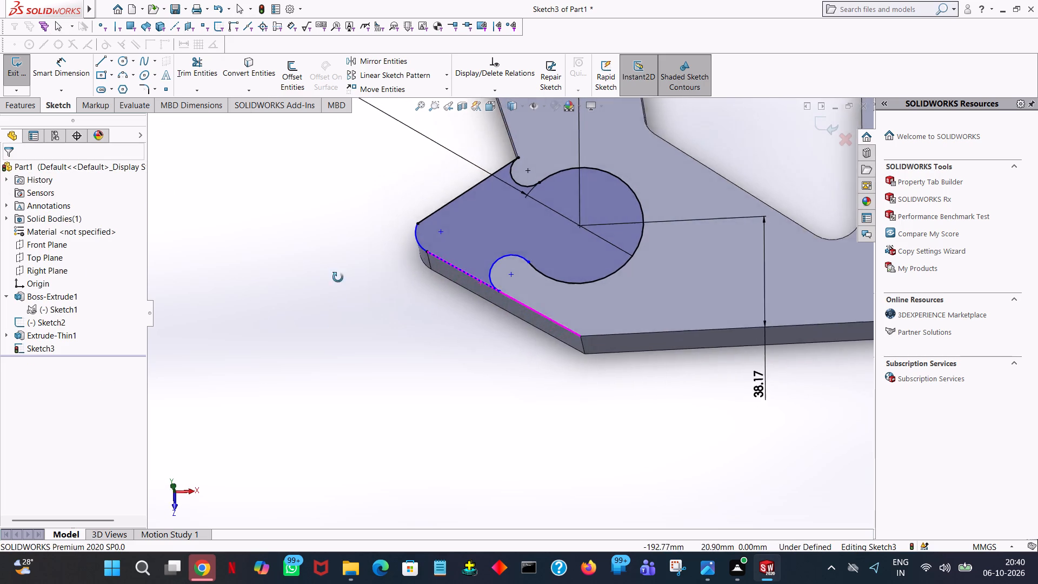
{"action": "middle_click_drag", "start_coordinate": [338, 277], "coordinate": [341, 220]}
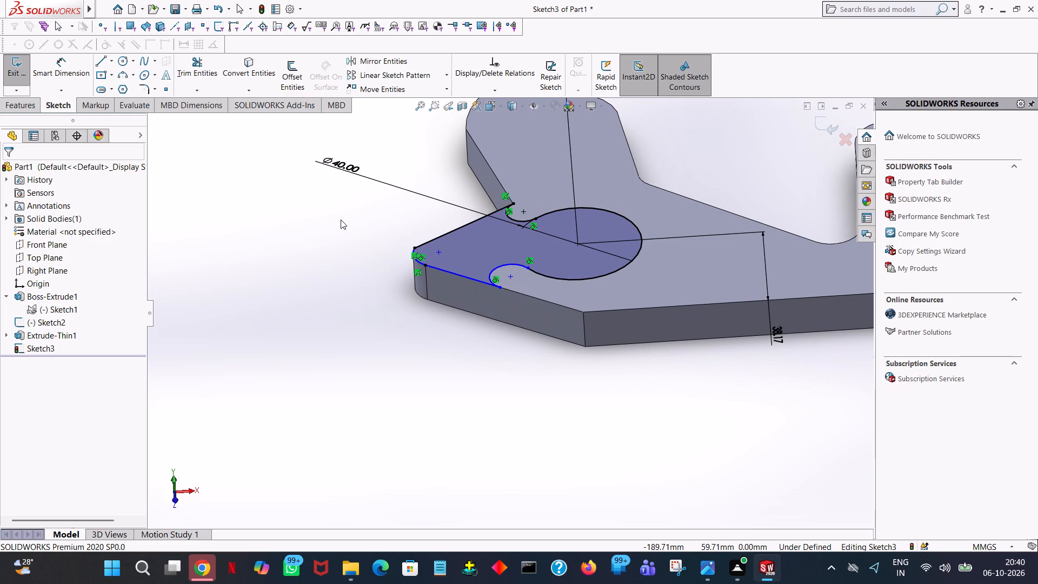
{"action": "left_click", "coordinate": [7, 104]}
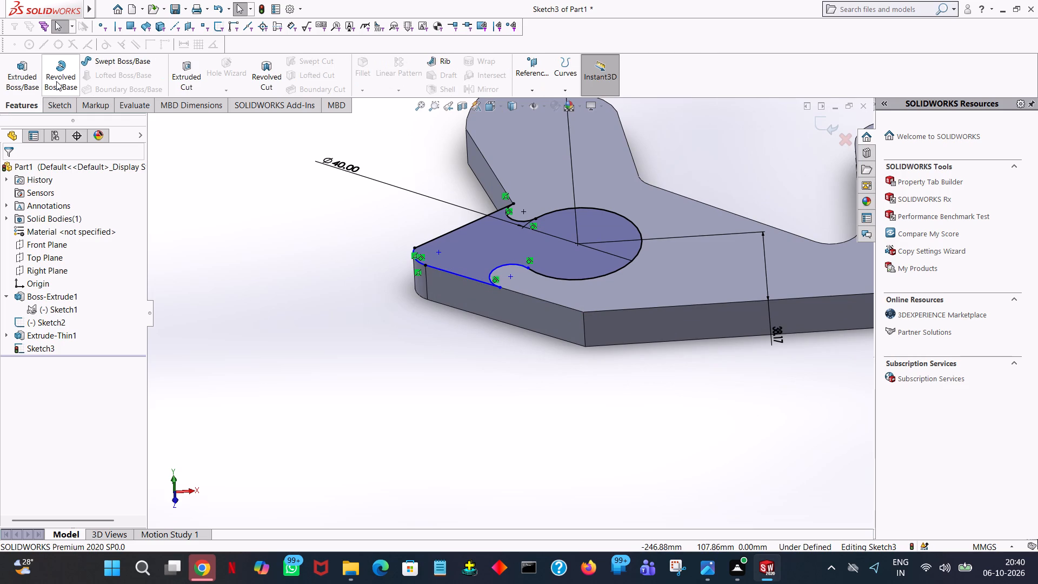
{"action": "left_click", "coordinate": [33, 79]}
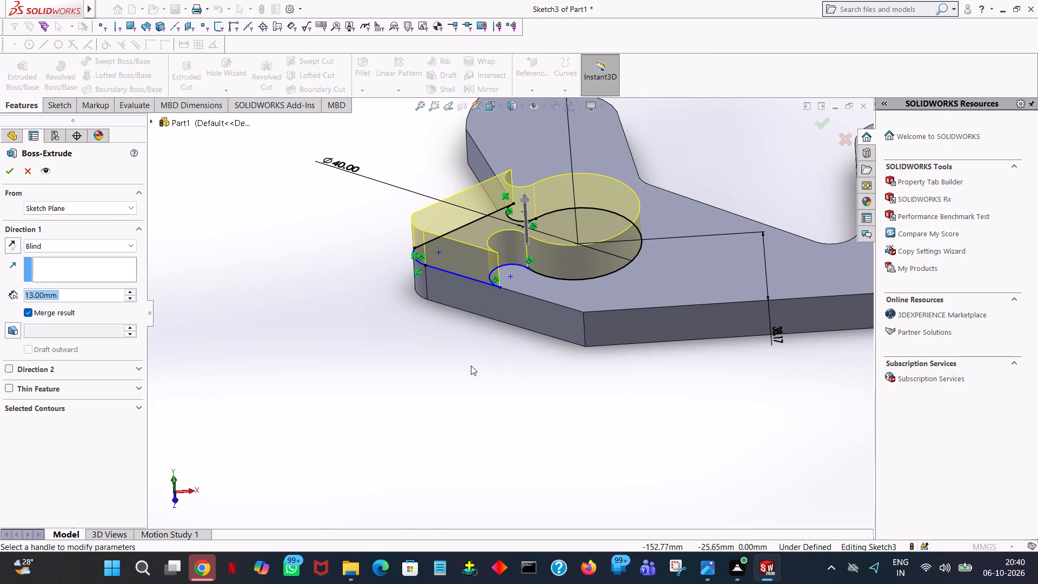
{"action": "left_click", "coordinate": [7, 369]}
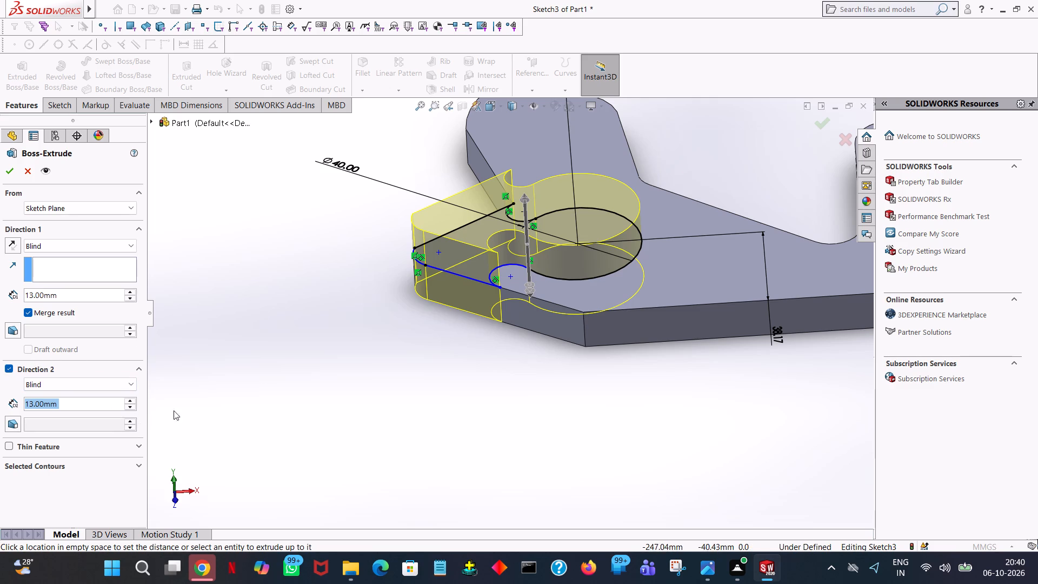
{"action": "key", "text": "7"}
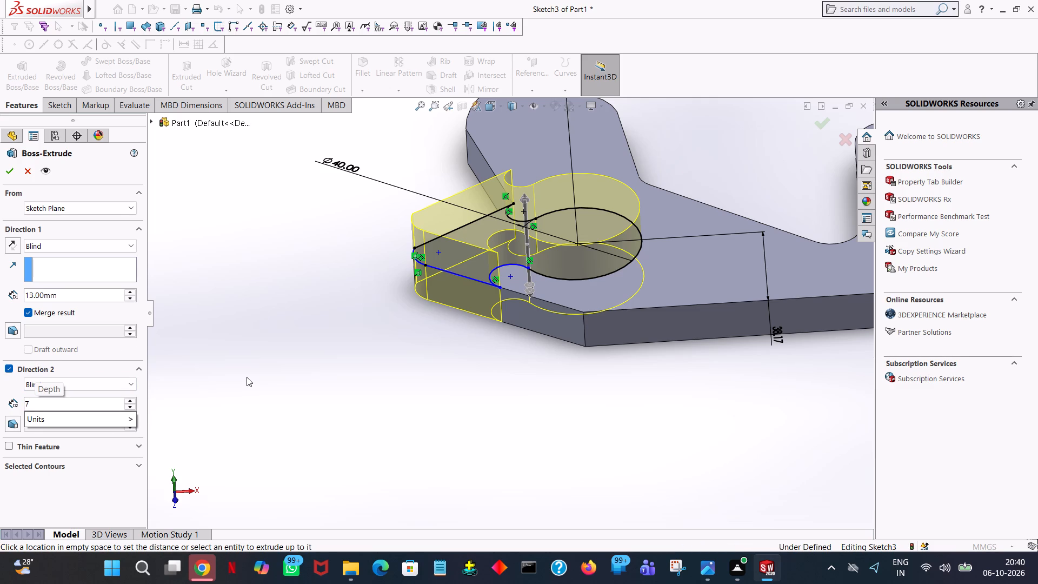
{"action": "left_click", "coordinate": [247, 377]}
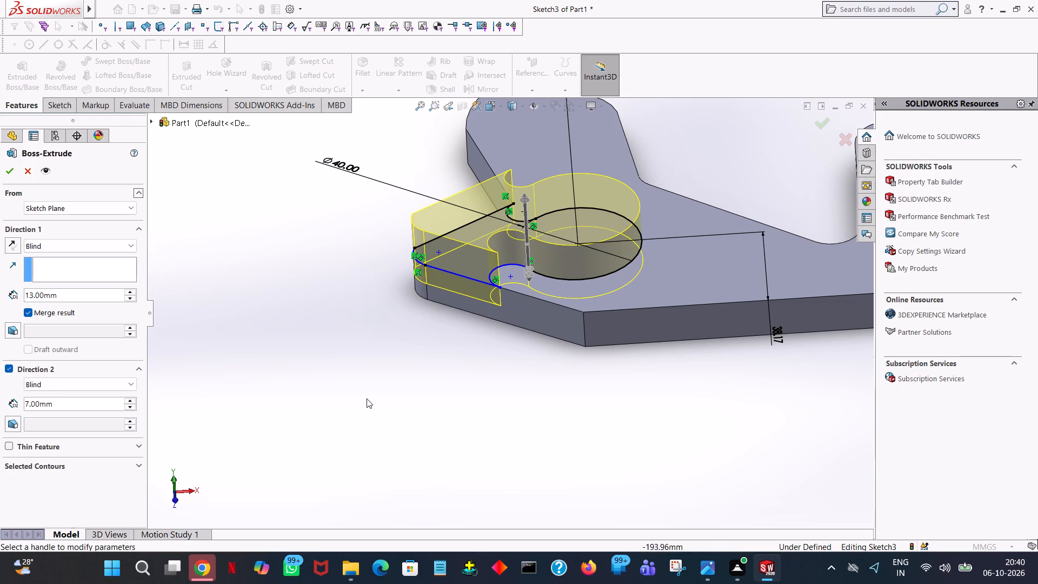
{"action": "middle_click_drag", "start_coordinate": [396, 408], "coordinate": [404, 338]}
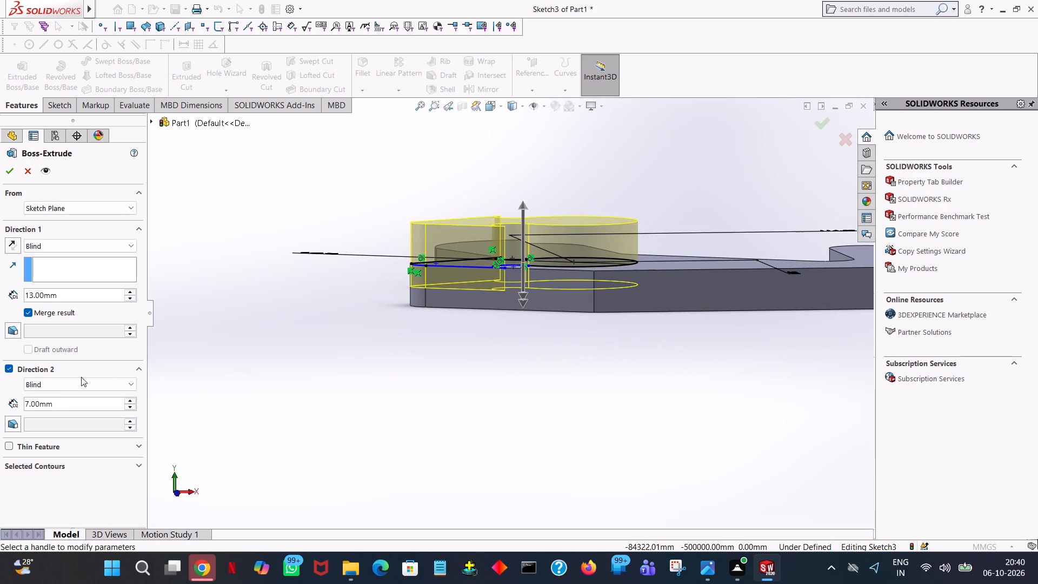
{"action": "double_click", "coordinate": [62, 404]}
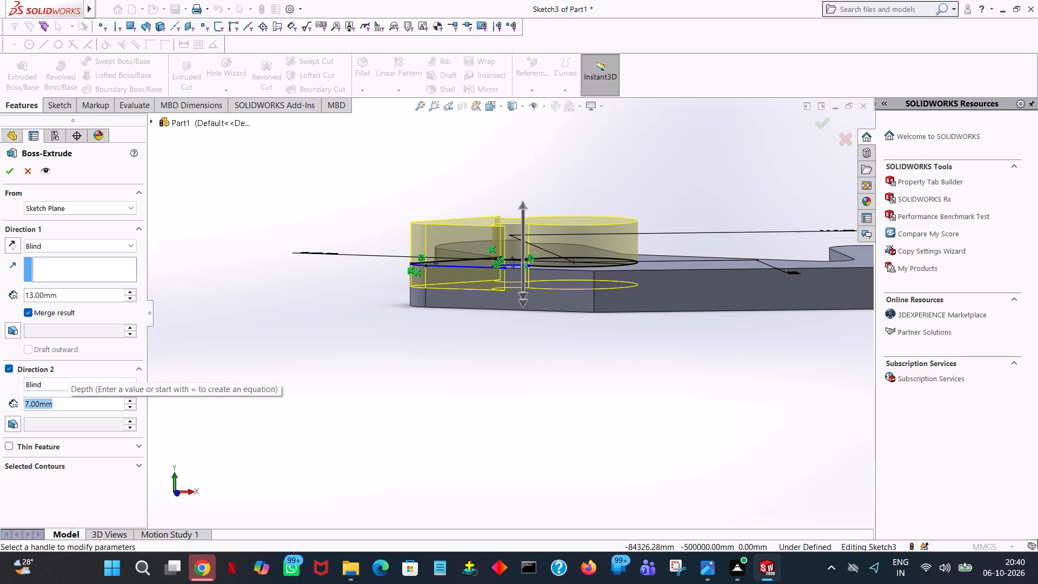
{"action": "type", "text": "13"}
{"action": "key", "text": "Return"}
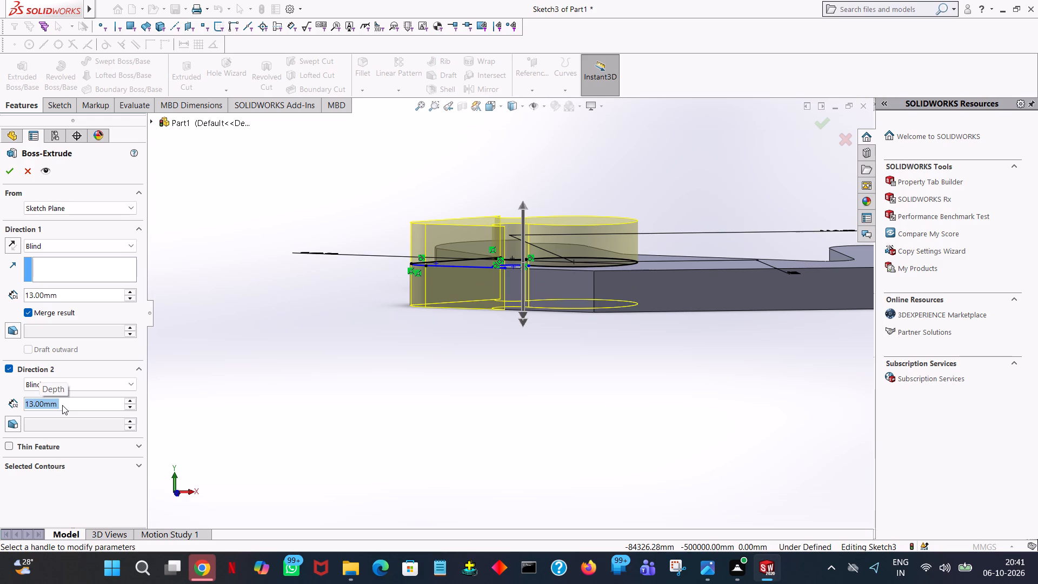
{"action": "key", "text": "7"}
{"action": "key", "text": "Return"}
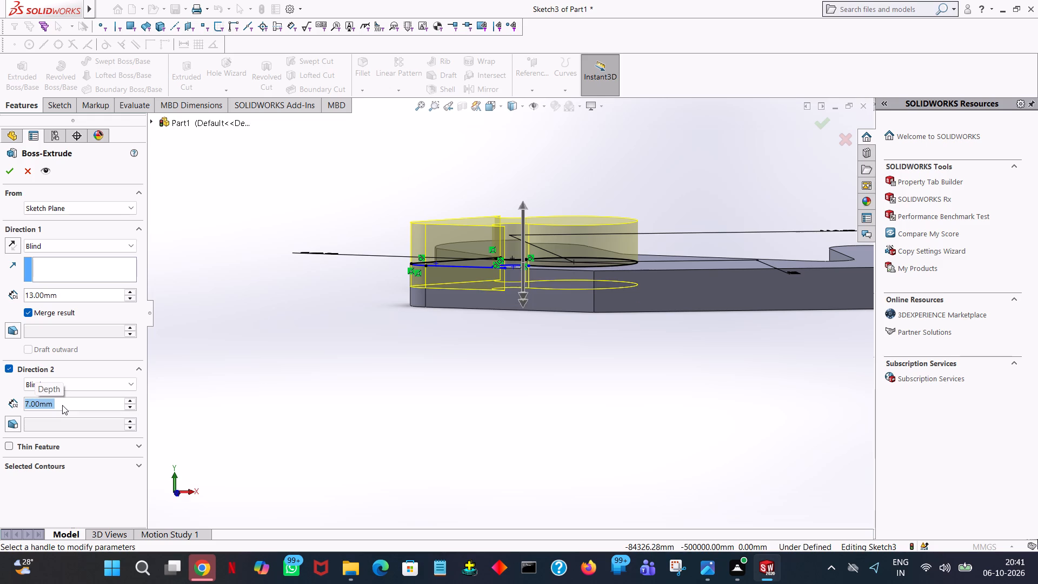
{"action": "type", "text": "13+7"}
{"action": "key", "text": "Return"}
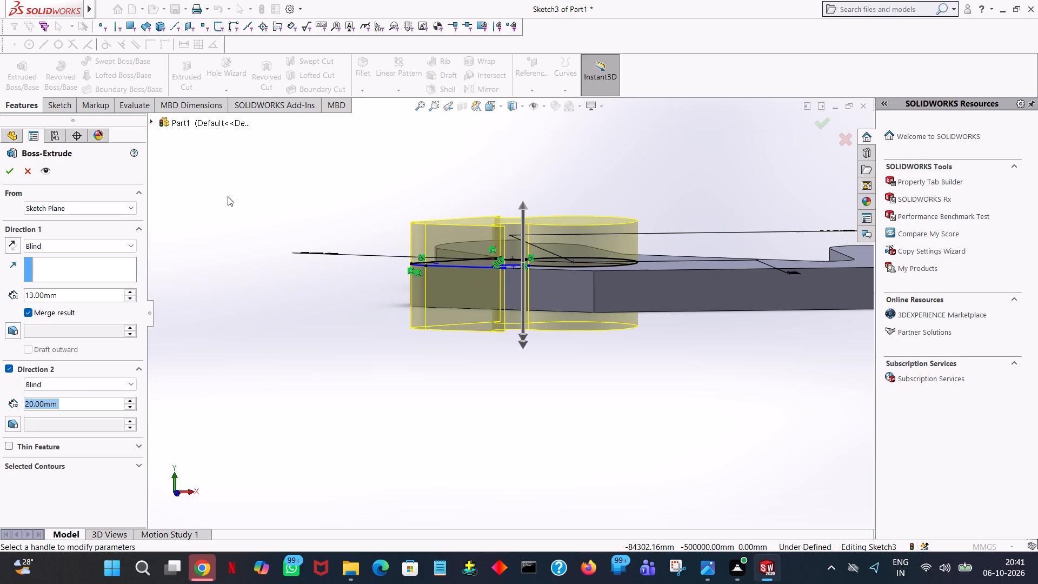
Set the first direction's depth to 7 mm and finish the boss extrusion.
{"action": "double_click", "coordinate": [78, 300]}
{"action": "key", "text": "7"}
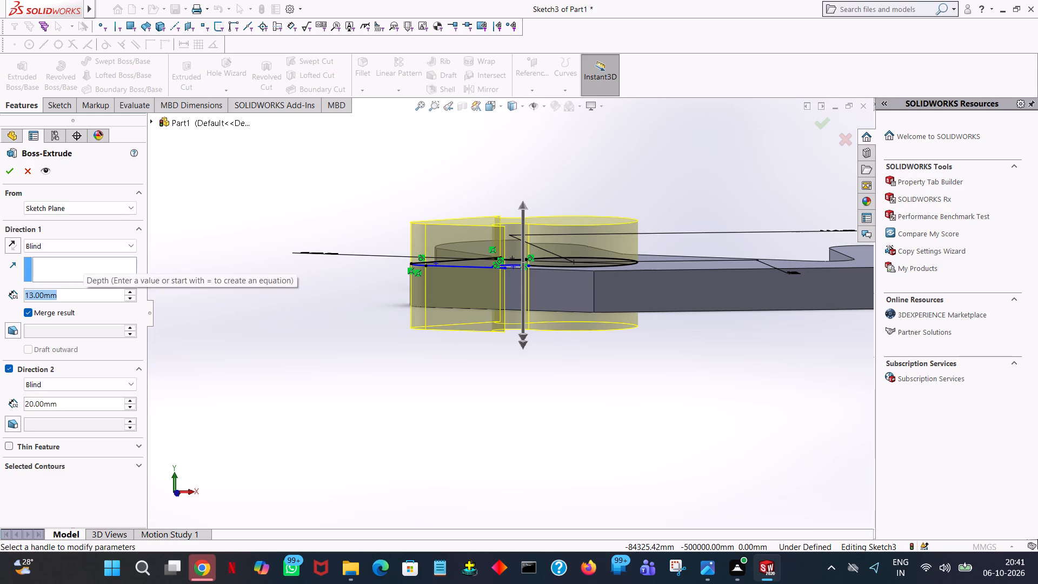
{"action": "left_click", "coordinate": [213, 205]}
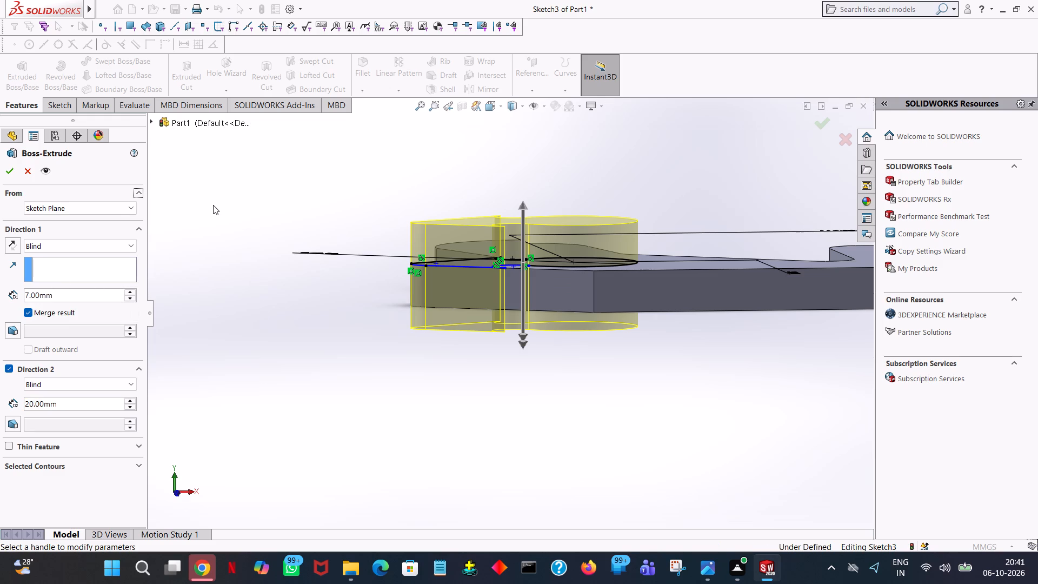
{"action": "left_click", "coordinate": [9, 174]}
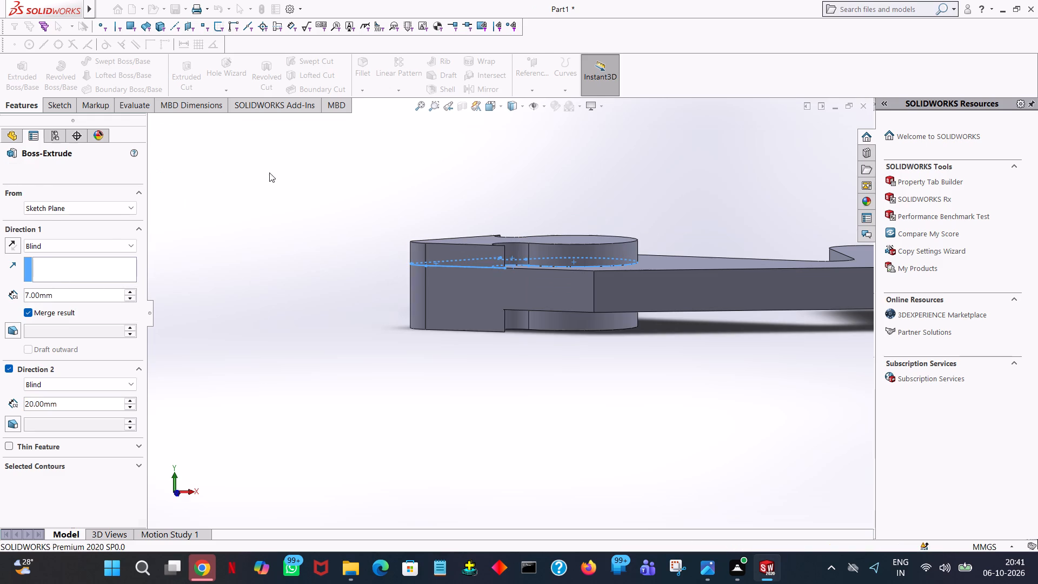
{"action": "left_click", "coordinate": [289, 172]}
Examine the new two-direction boss and the whole part from several angles and distances.
{"action": "middle_click_drag", "start_coordinate": [591, 207], "coordinate": [584, 273]}
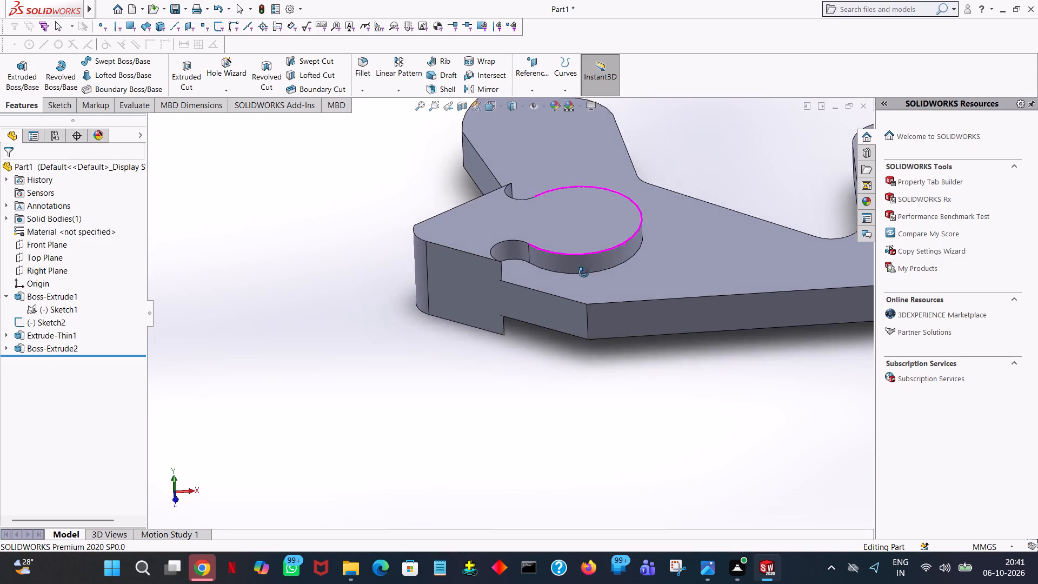
{"action": "middle_click_drag", "start_coordinate": [584, 273], "coordinate": [591, 380]}
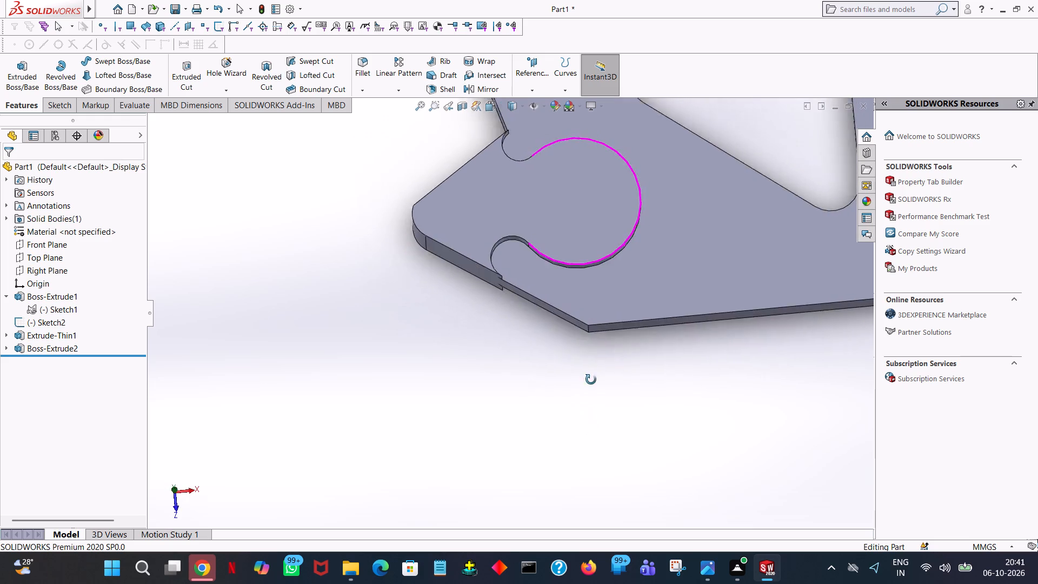
{"action": "middle_click_drag", "start_coordinate": [591, 380], "coordinate": [591, 307]}
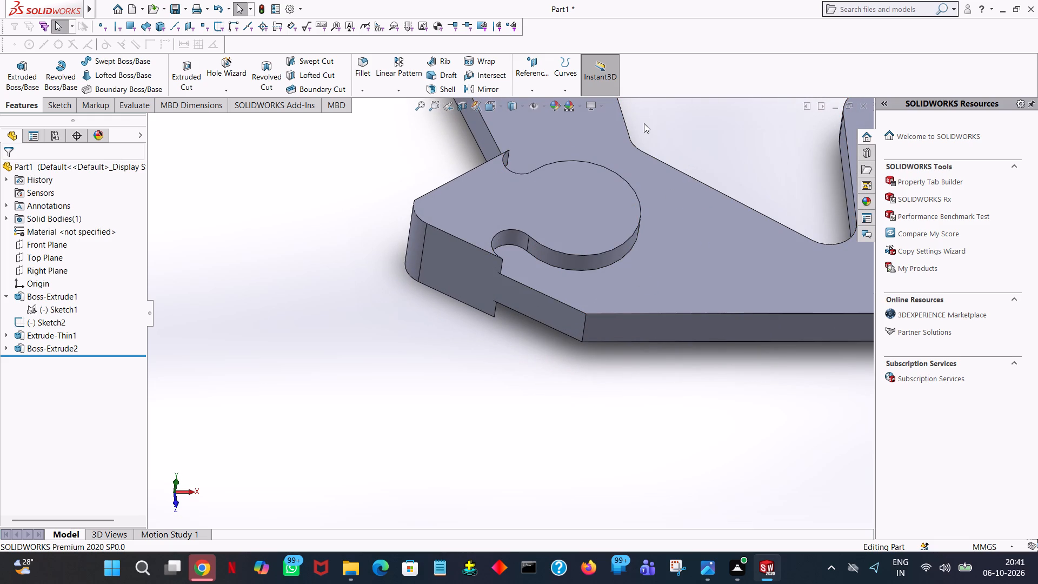
{"action": "scroll", "coordinate": [644, 123], "scroll_direction": "up", "scroll_amount": 1}
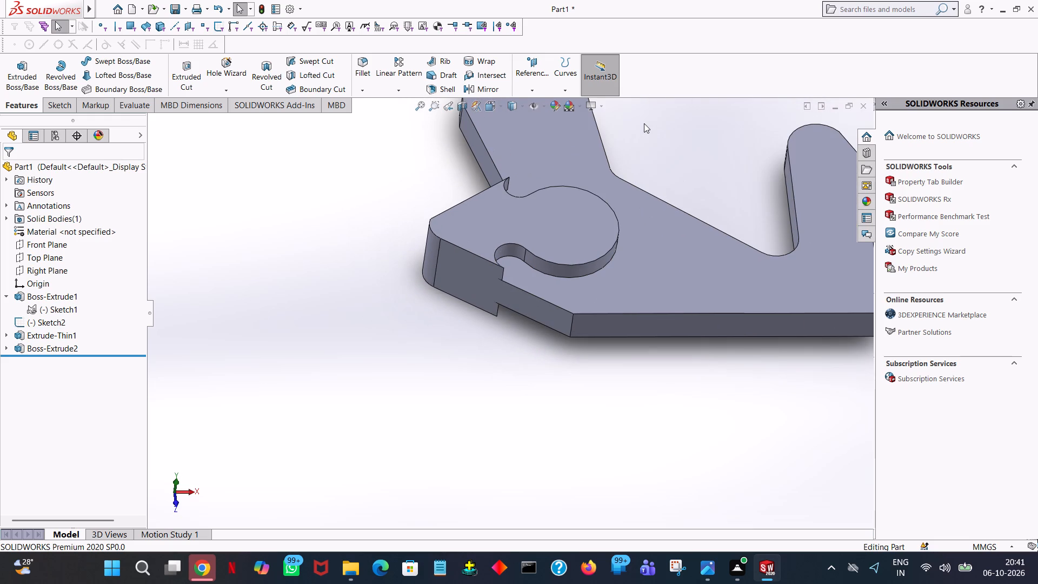
{"action": "scroll", "coordinate": [644, 123], "scroll_direction": "down", "scroll_amount": 2, "text": "ctrl"}
{"action": "scroll", "coordinate": [644, 123], "scroll_direction": "up", "scroll_amount": 4, "text": "ctrl"}
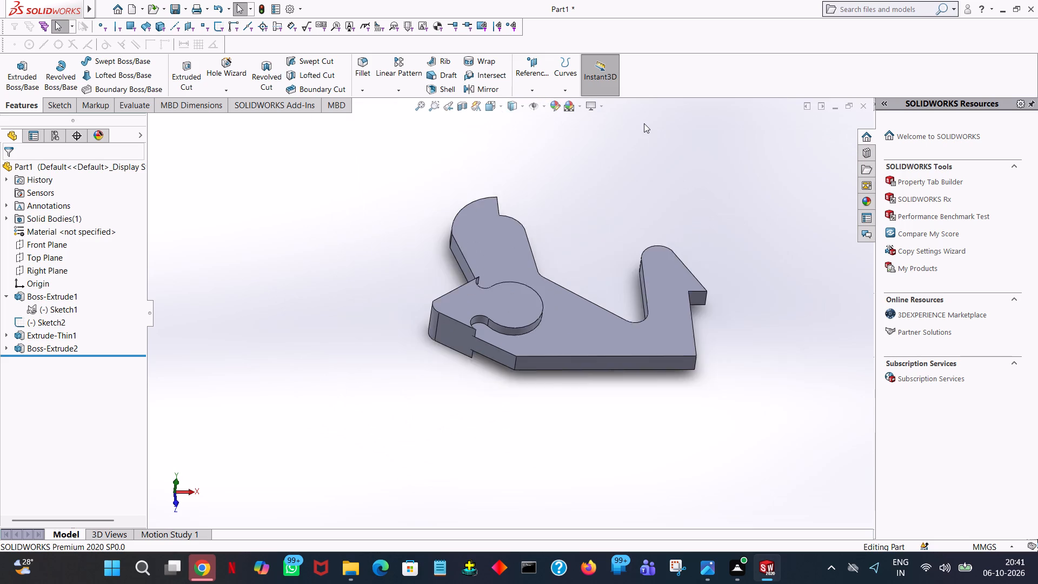
{"action": "scroll", "coordinate": [644, 123], "scroll_direction": "up", "scroll_amount": 2, "text": "ctrl"}
{"action": "scroll", "coordinate": [644, 123], "scroll_direction": "down", "scroll_amount": 1, "text": "ctrl"}
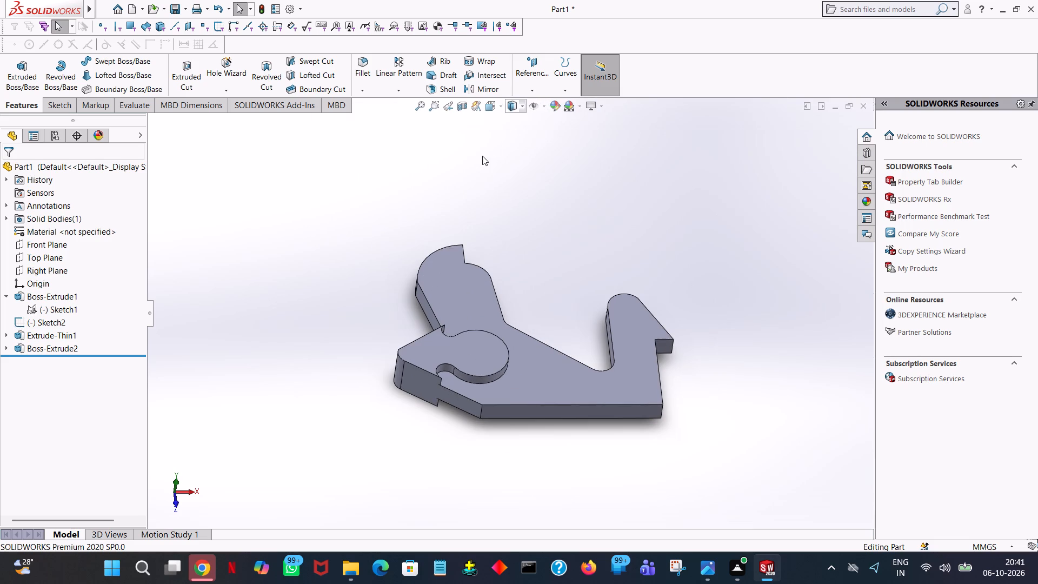
Start an extruded boss sketch on the hook part's main flat face and convert that face's outline into sketch entities.
{"action": "middle_click_drag", "start_coordinate": [484, 158], "coordinate": [496, 262]}
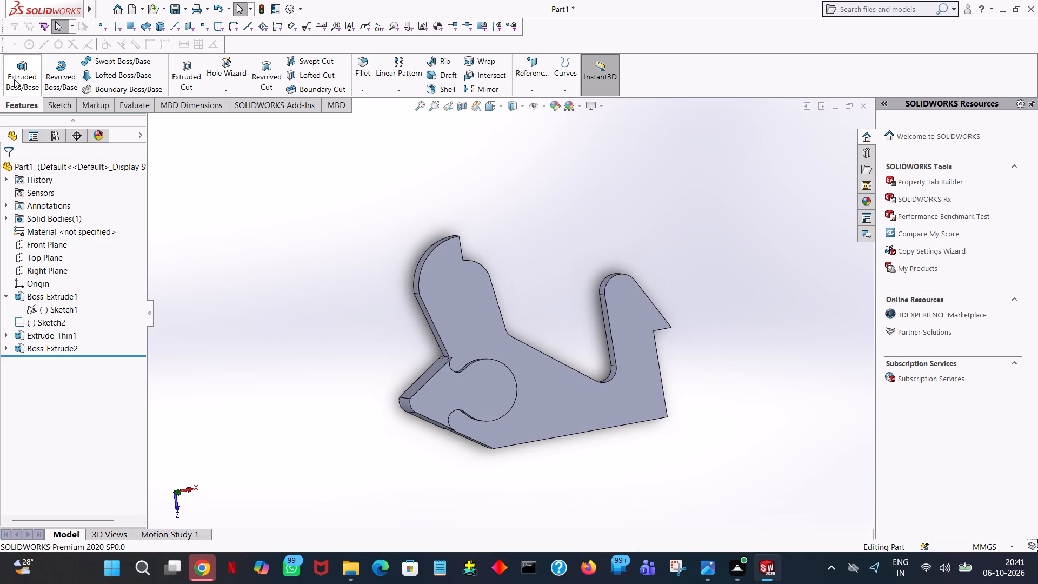
{"action": "left_click", "coordinate": [17, 75]}
{"action": "left_click", "coordinate": [449, 311]}
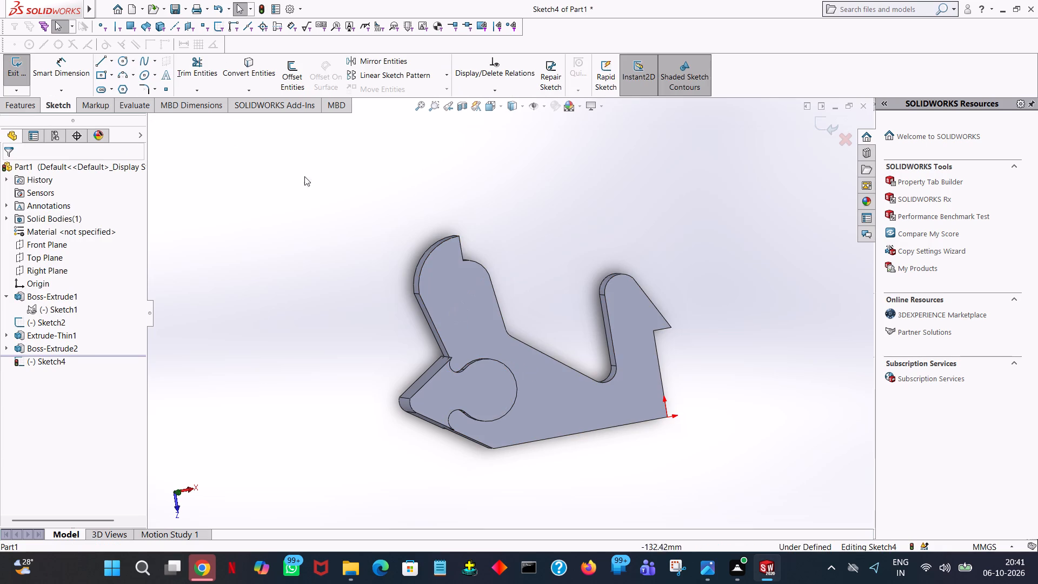
{"action": "left_click", "coordinate": [238, 76]}
{"action": "left_click", "coordinate": [464, 328]}
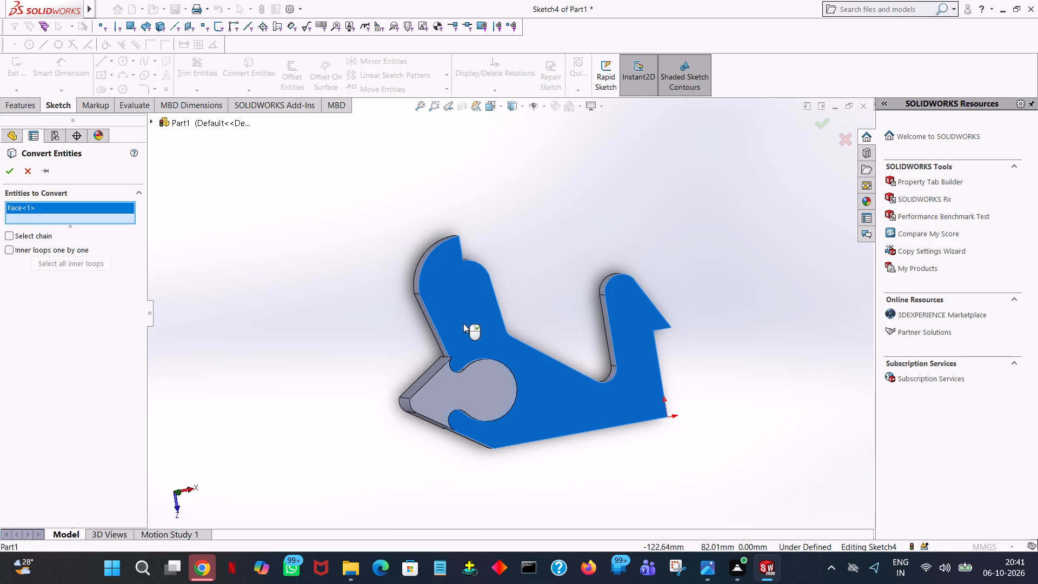
{"action": "left_click", "coordinate": [5, 168]}
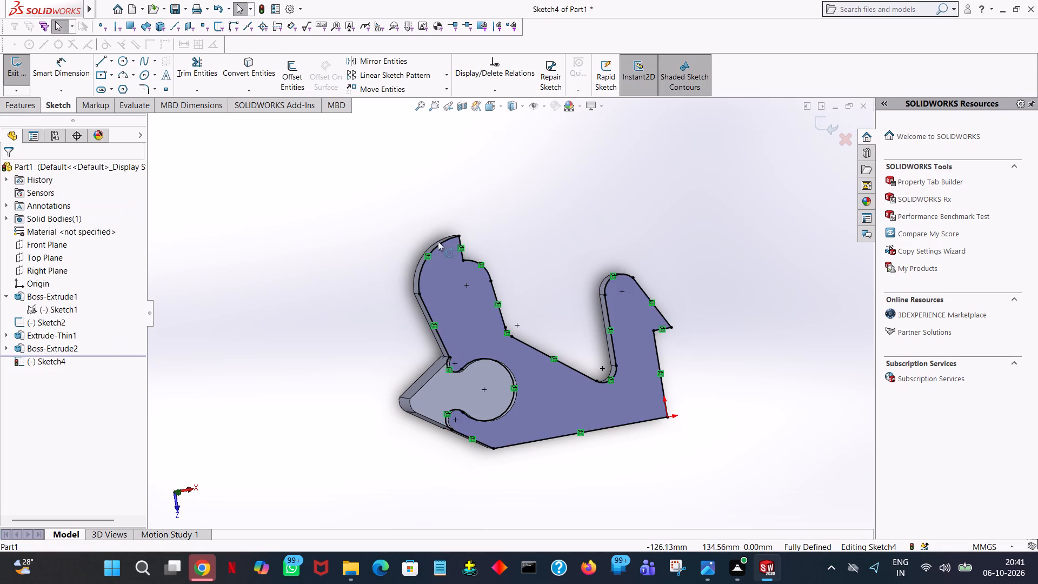
{"action": "middle_click_drag", "start_coordinate": [554, 243], "coordinate": [539, 243]}
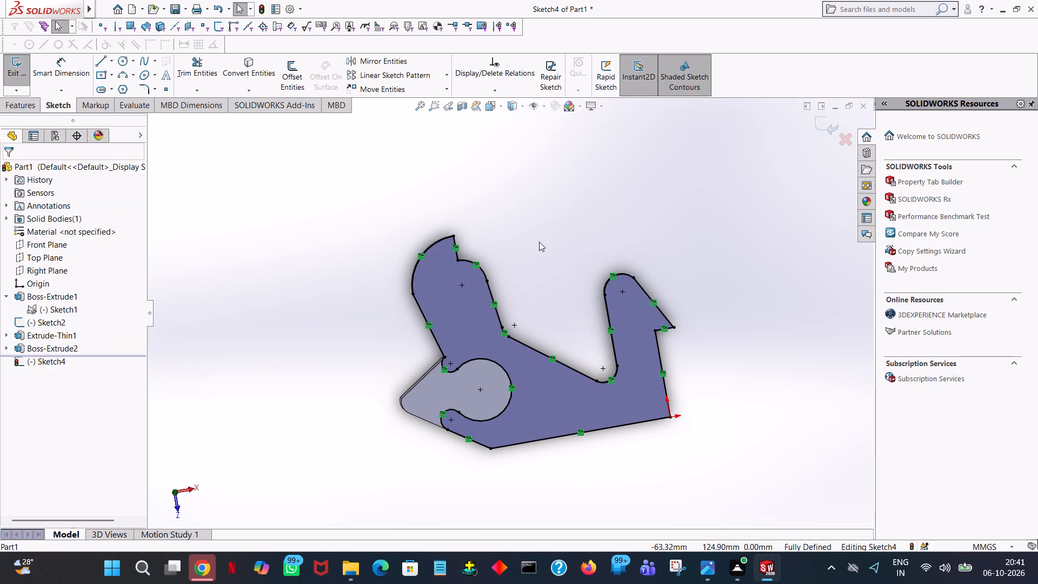
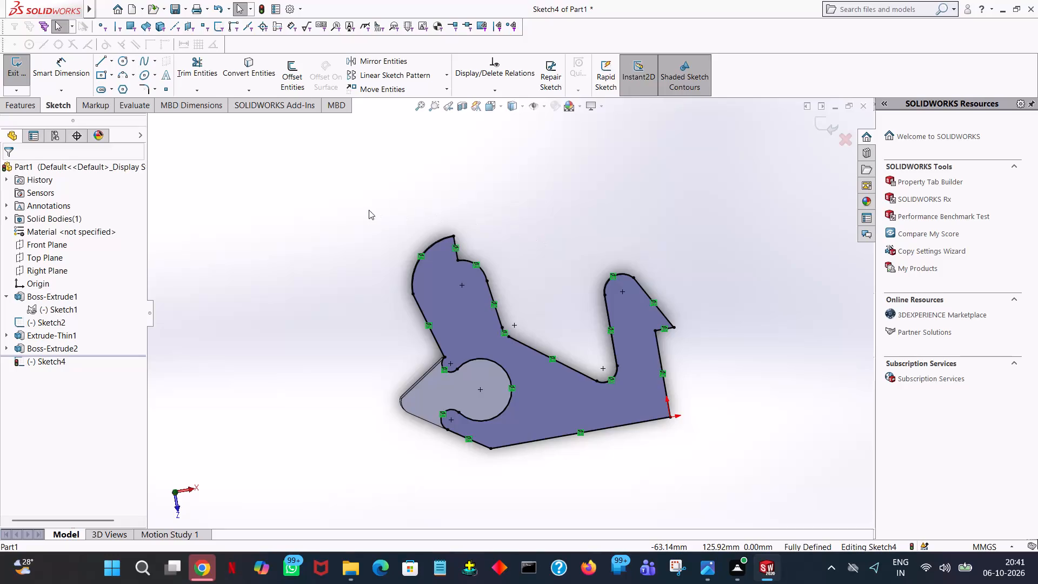
Sketch a 16 mm radius circle centred on the inner arc's centre at the upper-left hook tip.
{"action": "left_click", "coordinate": [374, 206]}
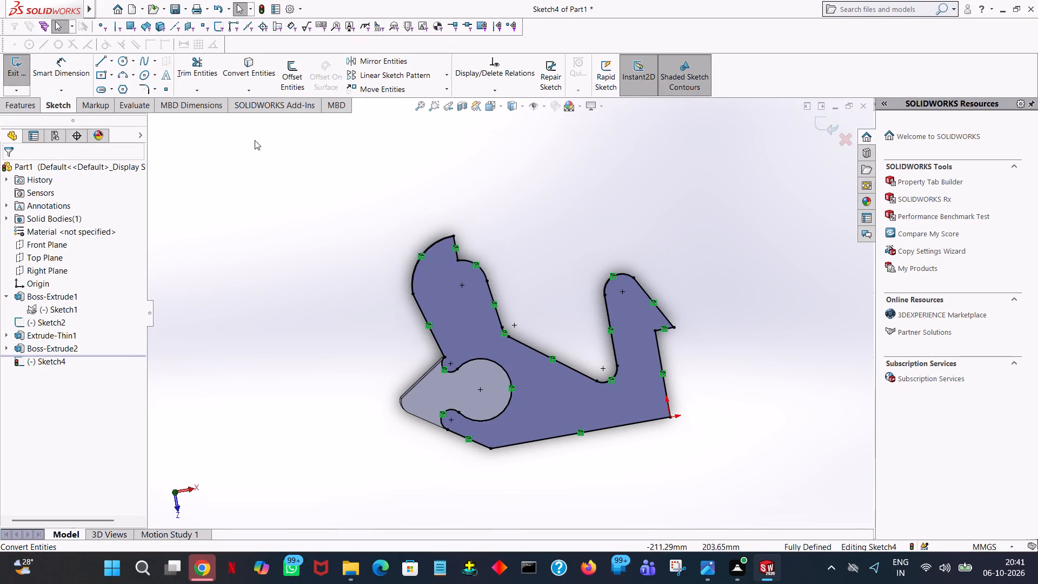
{"action": "left_click", "coordinate": [125, 64]}
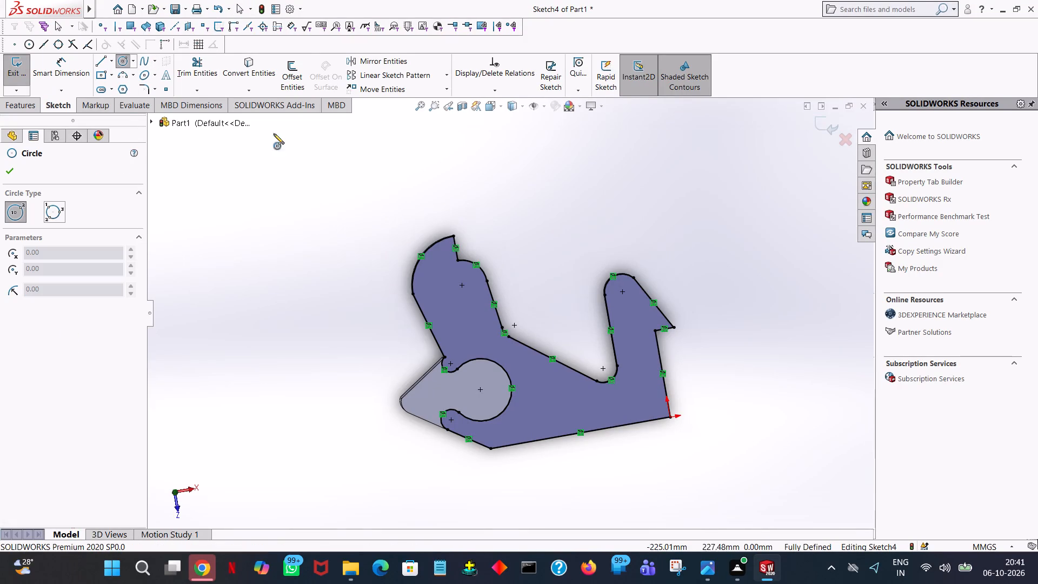
{"action": "left_click", "coordinate": [462, 287]}
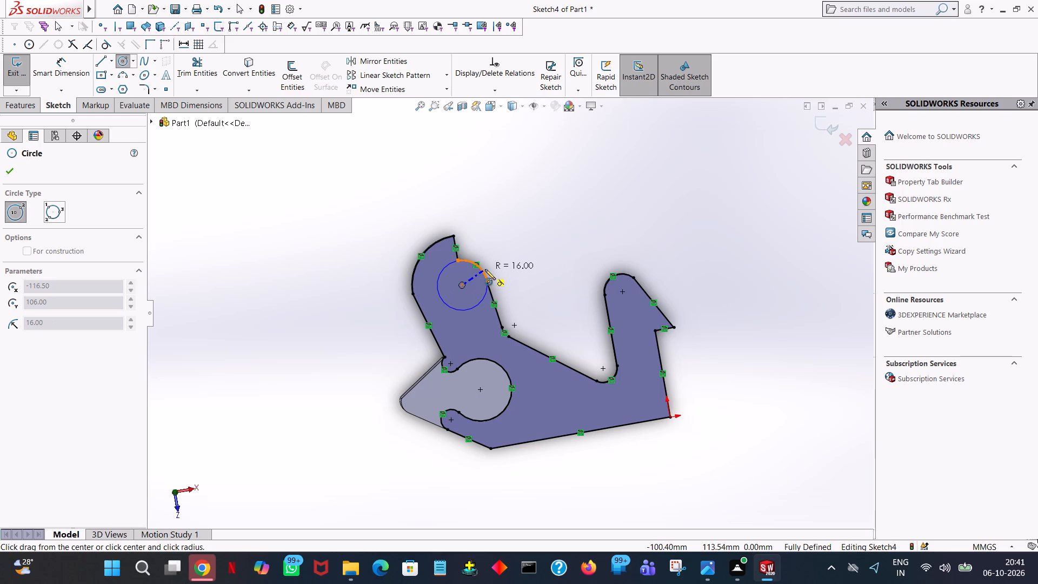
{"action": "left_click", "coordinate": [483, 271]}
{"action": "right_click", "coordinate": [483, 271]}
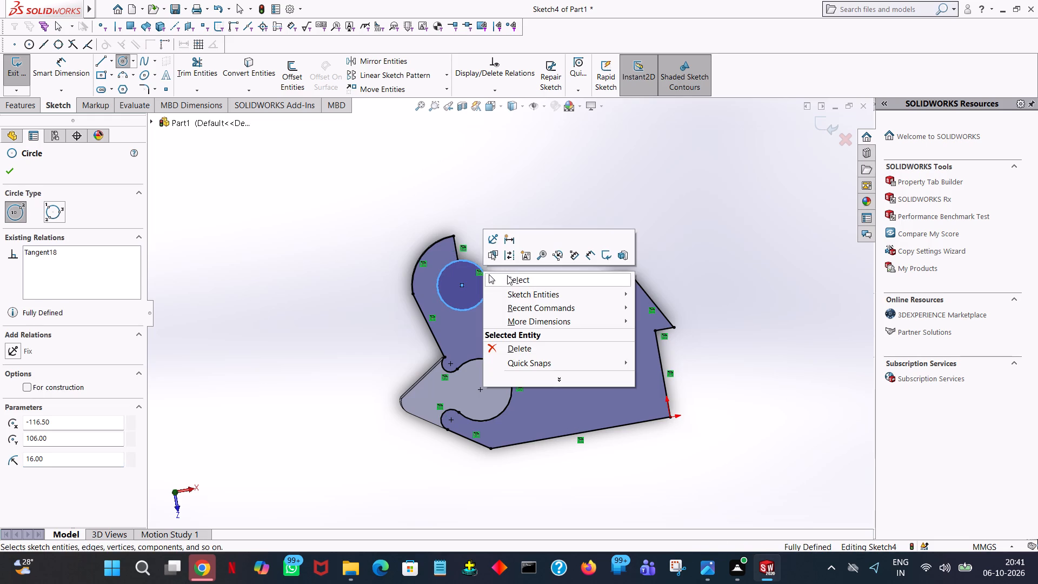
{"action": "left_click", "coordinate": [508, 275]}
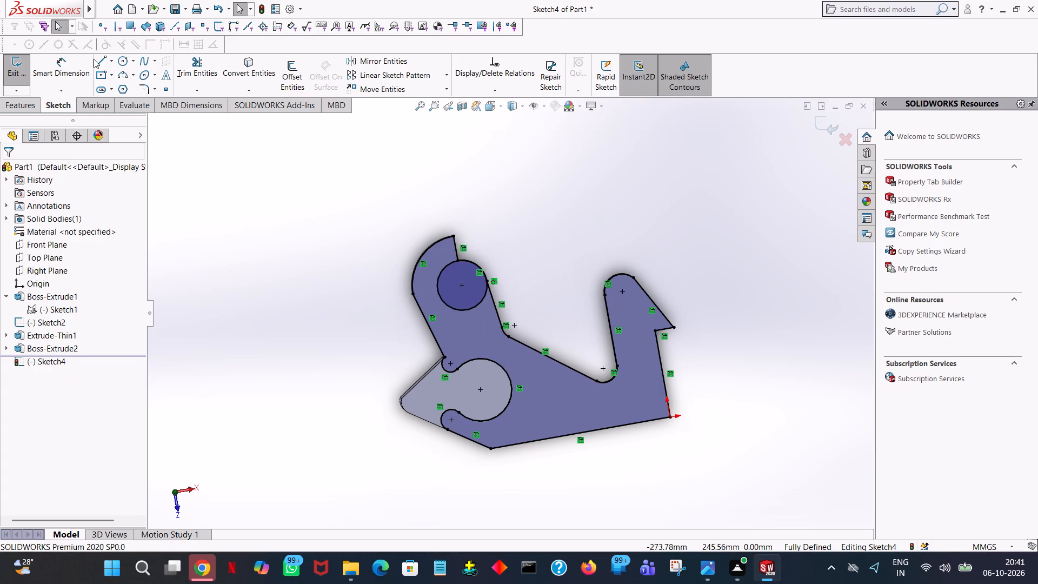
Sketch a horizontal line from the circle's centre to its left edge, continuing vertically up to the outer arc.
{"action": "key", "text": "space"}
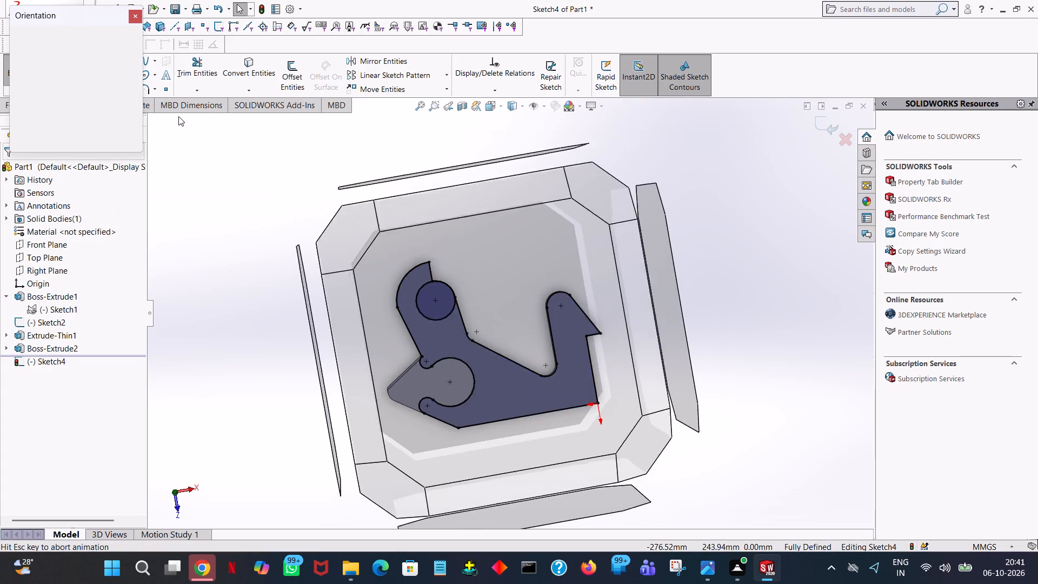
{"action": "left_click", "coordinate": [133, 83]}
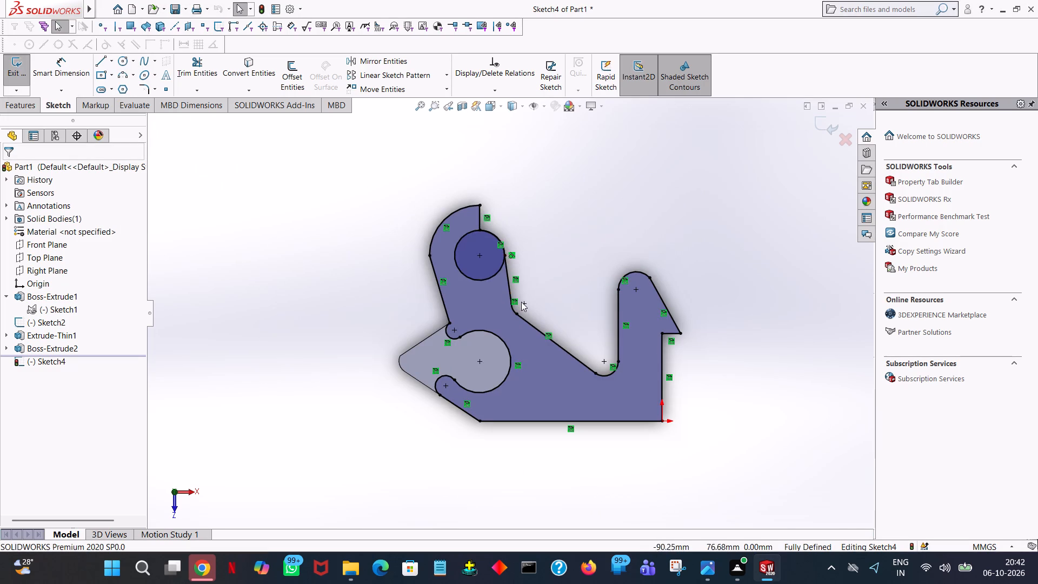
{"action": "left_click", "coordinate": [105, 62]}
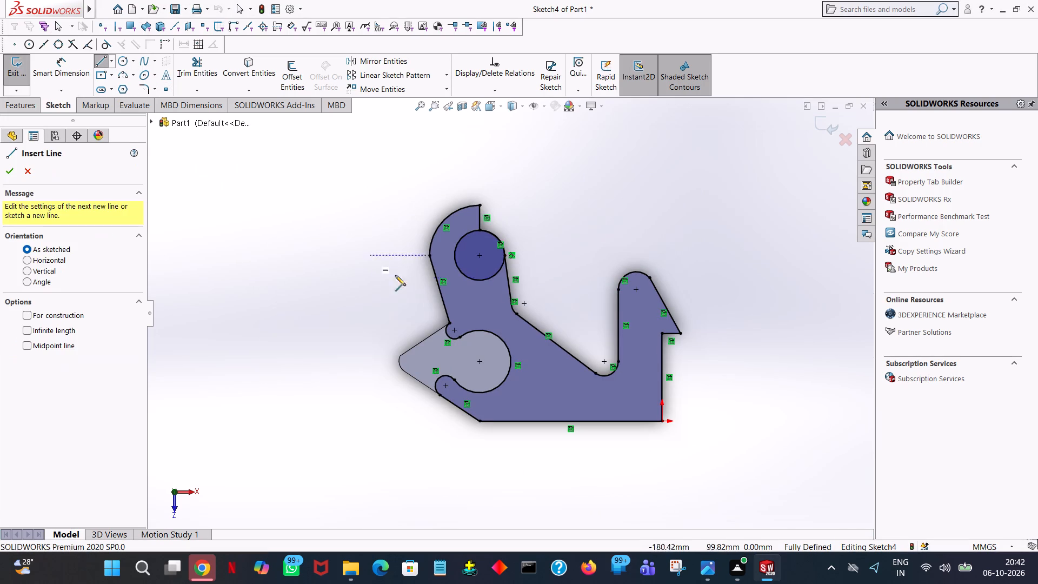
{"action": "left_click", "coordinate": [479, 255]}
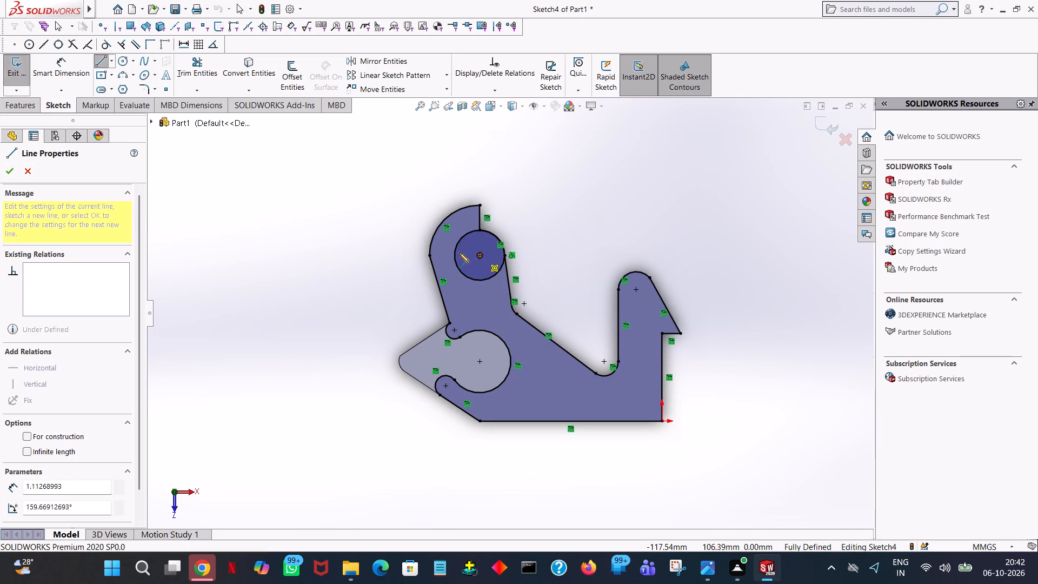
{"action": "left_click", "coordinate": [453, 255]}
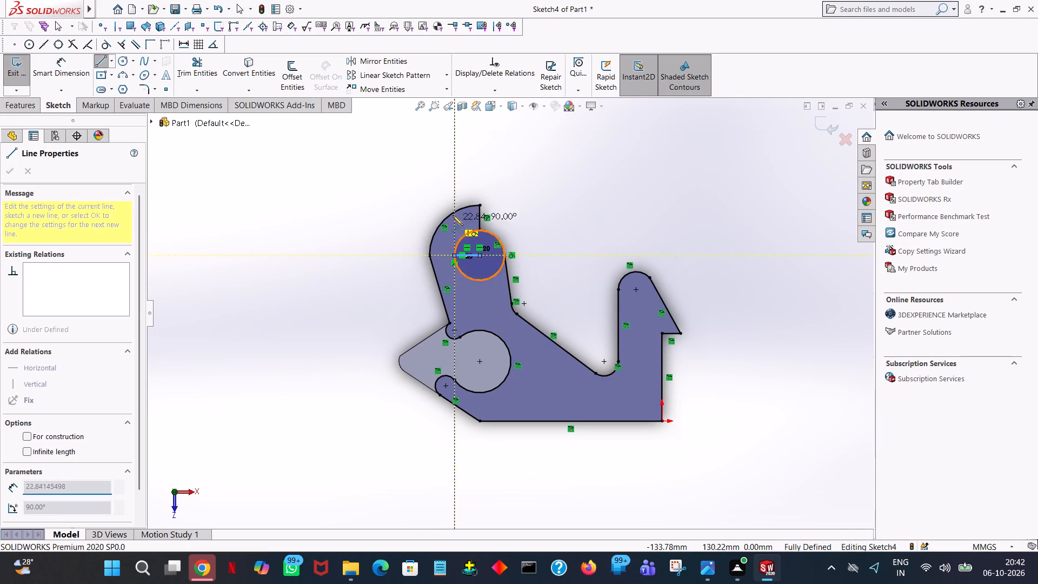
{"action": "left_click", "coordinate": [453, 211]}
{"action": "right_click", "coordinate": [453, 211]}
{"action": "left_click", "coordinate": [470, 218]}
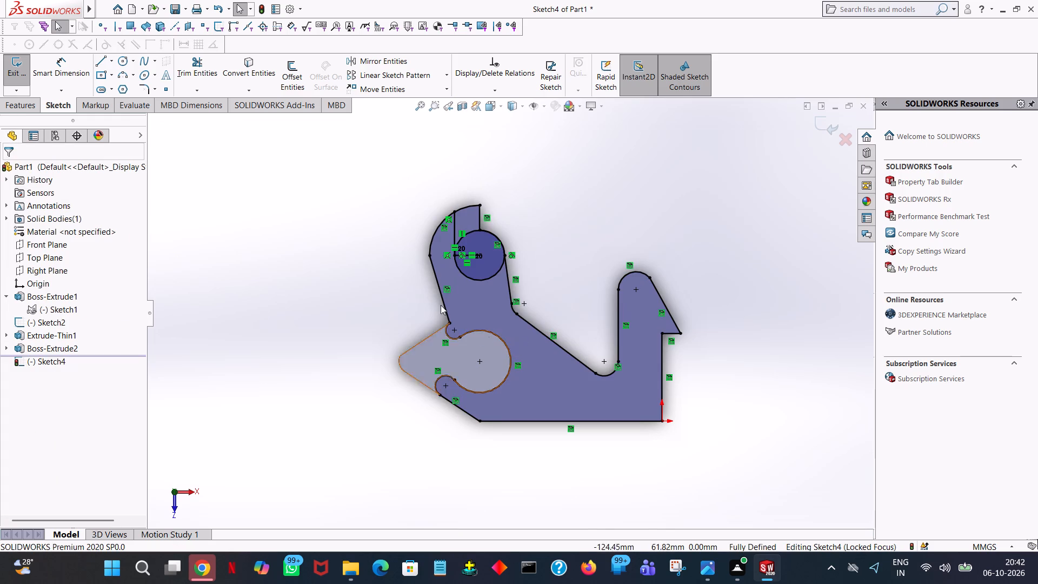
Trim away the circle's upper-left arc between the new vertical line and the hook's short vertical edge.
{"action": "left_click", "coordinate": [191, 61]}
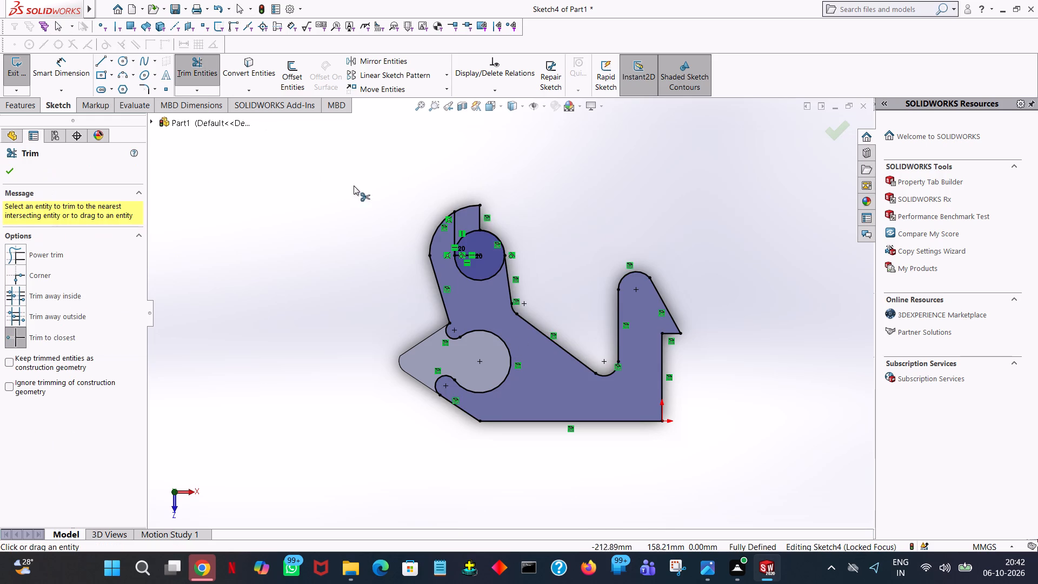
{"action": "left_click", "coordinate": [470, 232]}
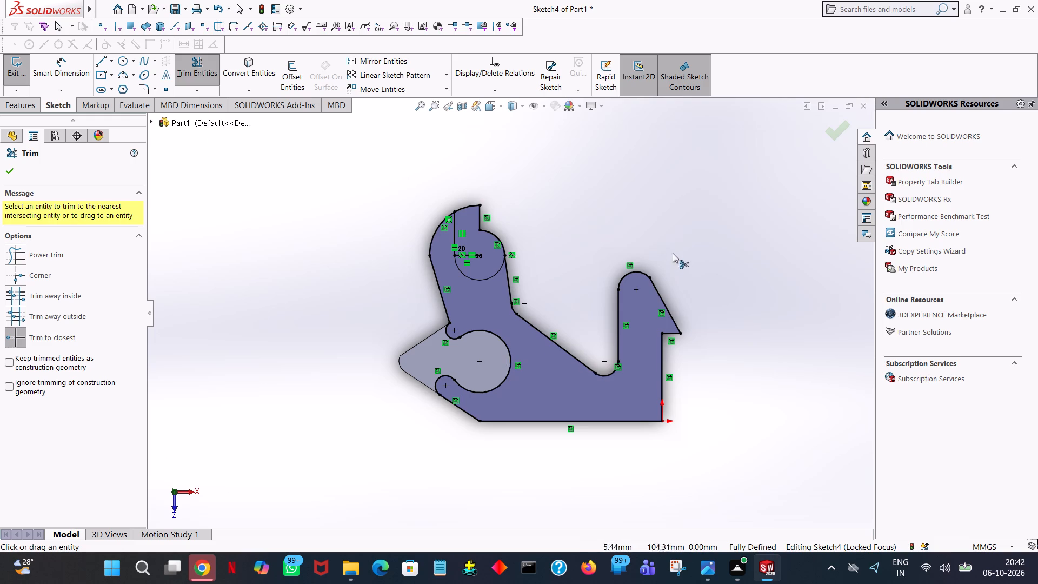
{"action": "left_click", "coordinate": [9, 166]}
Sketch a 48 mm vertical line up from the origin, continuing with a horizontal line across the right arm to its inner edge.
{"action": "left_click", "coordinate": [97, 64]}
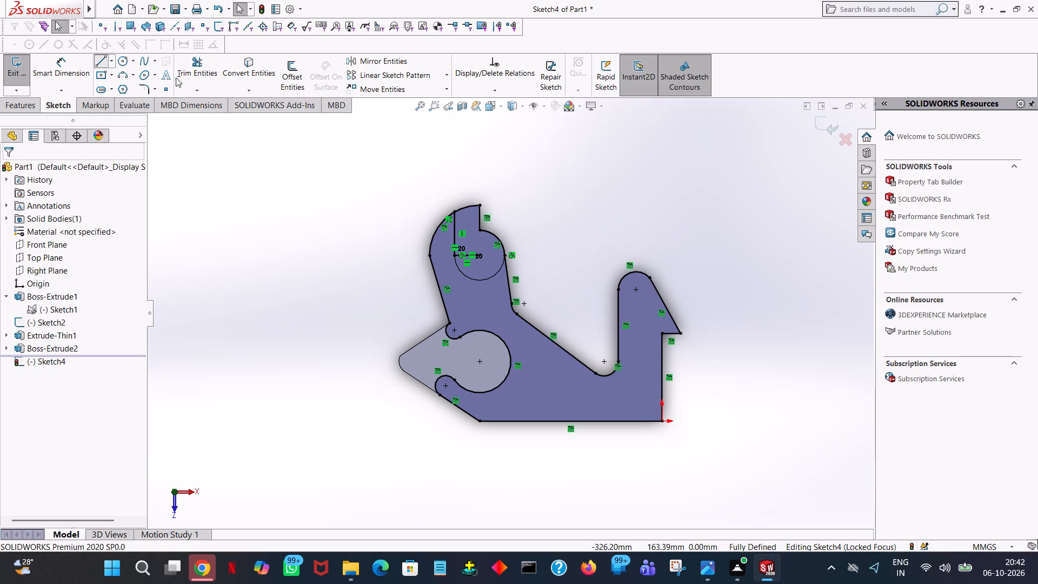
{"action": "left_click", "coordinate": [662, 420]}
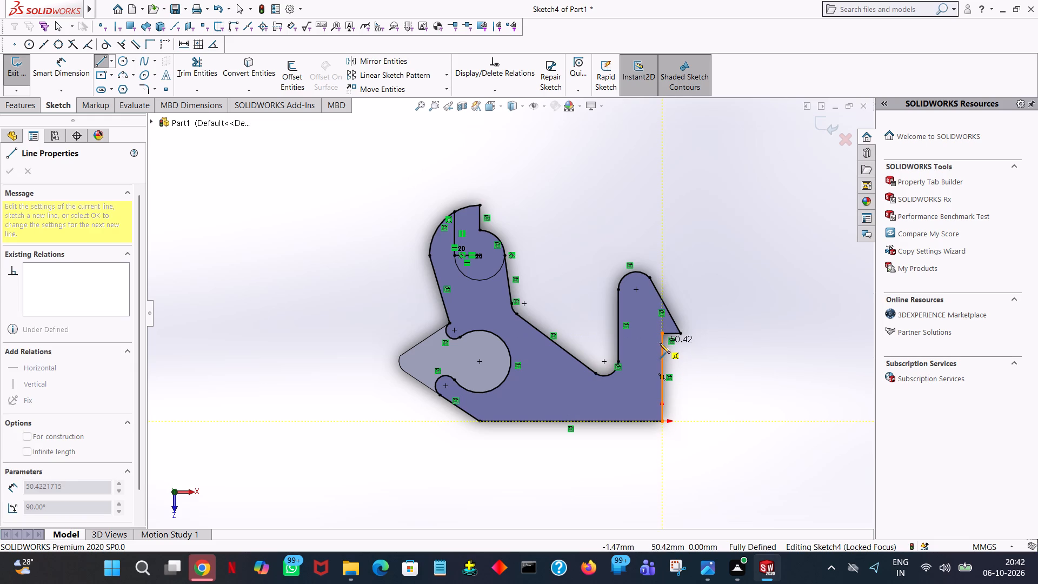
{"action": "left_click", "coordinate": [662, 348]}
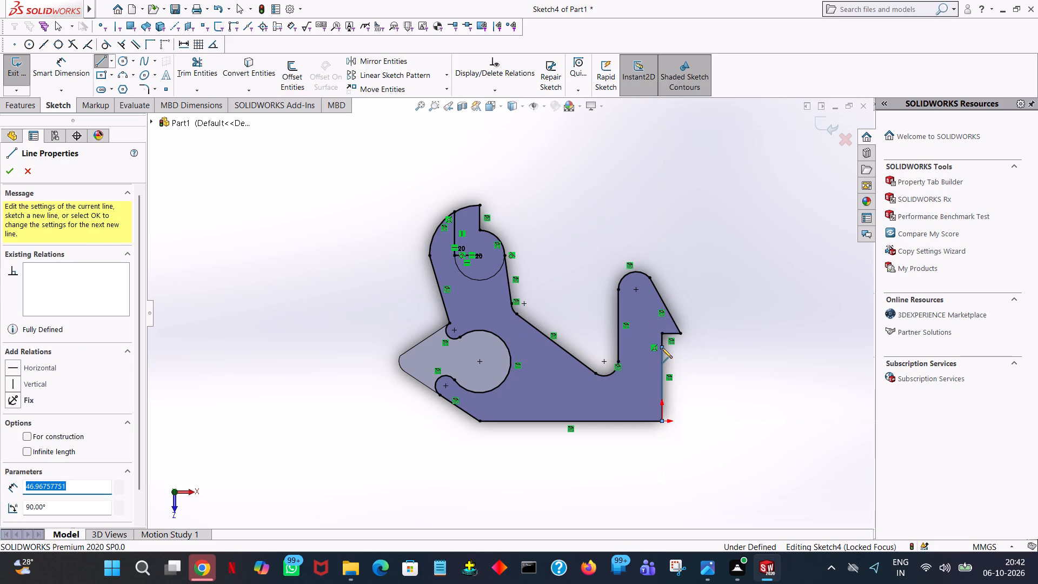
{"action": "type", "text": "48"}
{"action": "key", "text": "Return"}
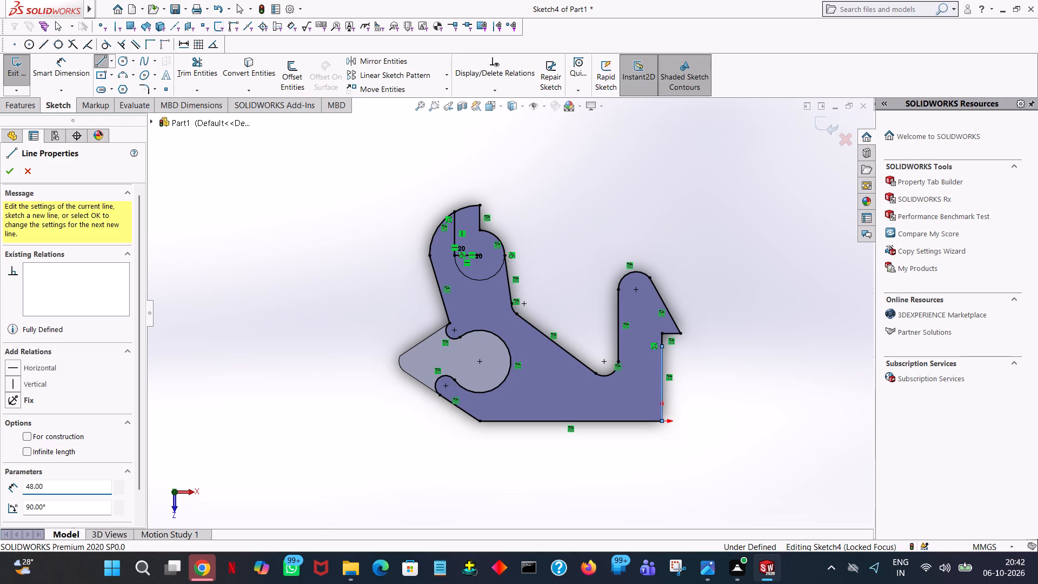
{"action": "left_click", "coordinate": [618, 344]}
{"action": "right_click", "coordinate": [618, 344]}
{"action": "left_click", "coordinate": [630, 349]}
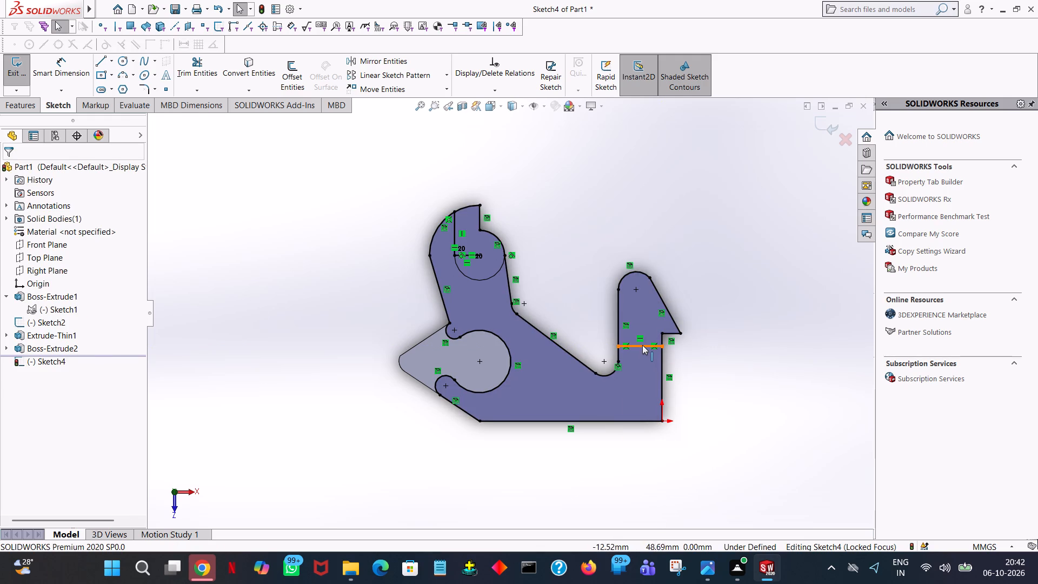
{"action": "left_click", "coordinate": [642, 346]}
{"action": "left_click", "coordinate": [358, 309]}
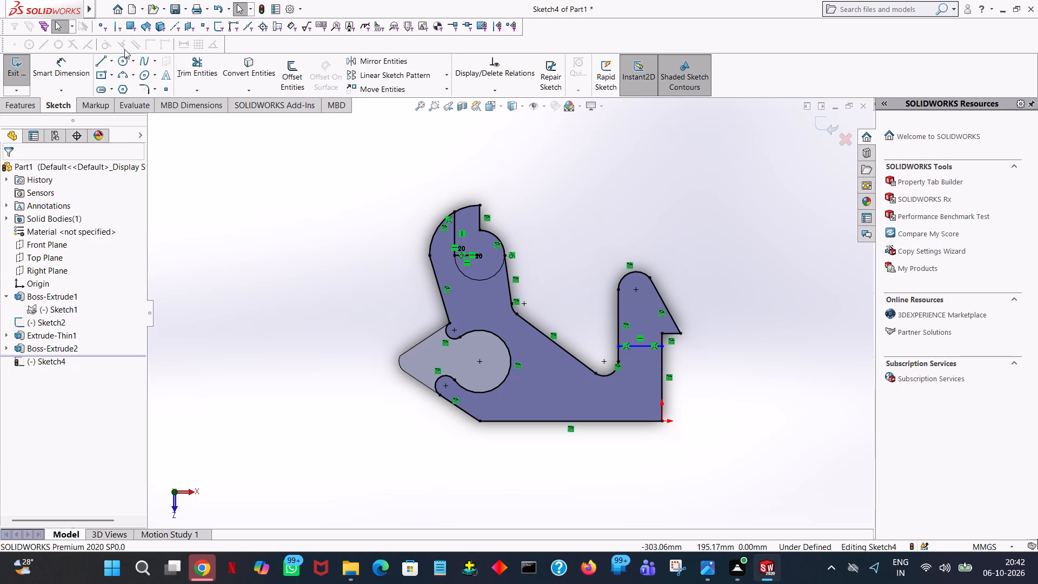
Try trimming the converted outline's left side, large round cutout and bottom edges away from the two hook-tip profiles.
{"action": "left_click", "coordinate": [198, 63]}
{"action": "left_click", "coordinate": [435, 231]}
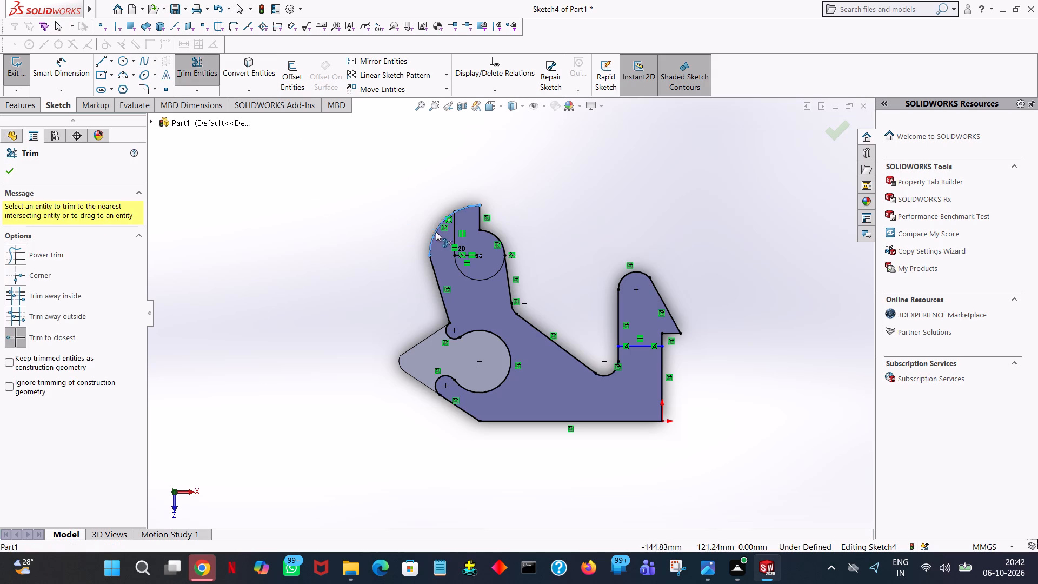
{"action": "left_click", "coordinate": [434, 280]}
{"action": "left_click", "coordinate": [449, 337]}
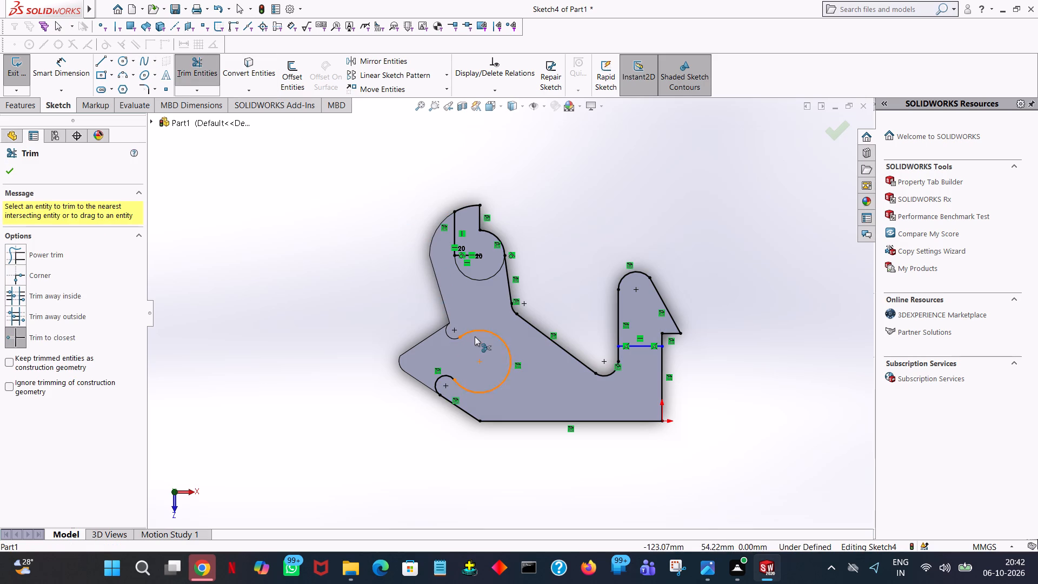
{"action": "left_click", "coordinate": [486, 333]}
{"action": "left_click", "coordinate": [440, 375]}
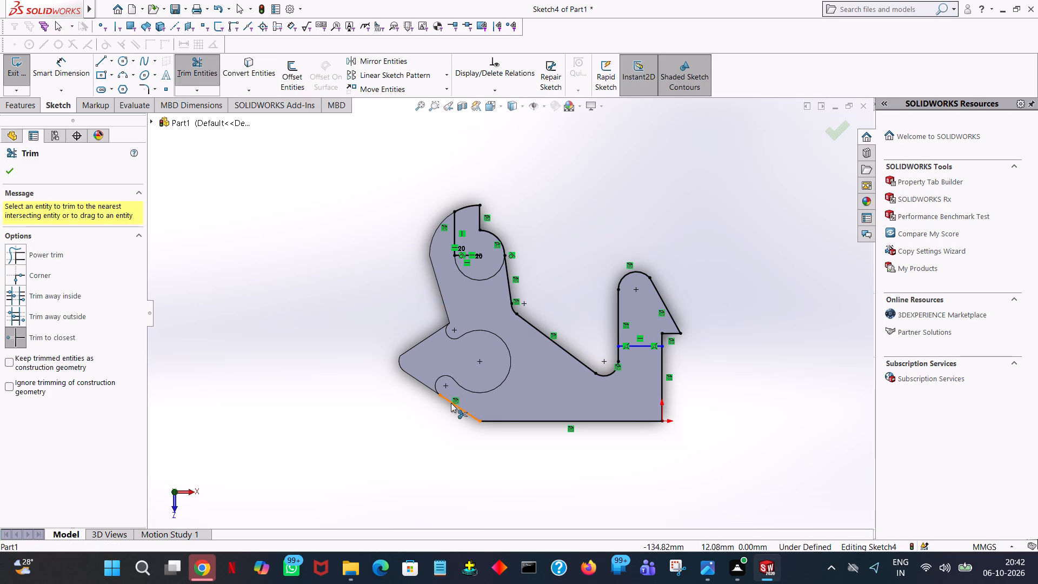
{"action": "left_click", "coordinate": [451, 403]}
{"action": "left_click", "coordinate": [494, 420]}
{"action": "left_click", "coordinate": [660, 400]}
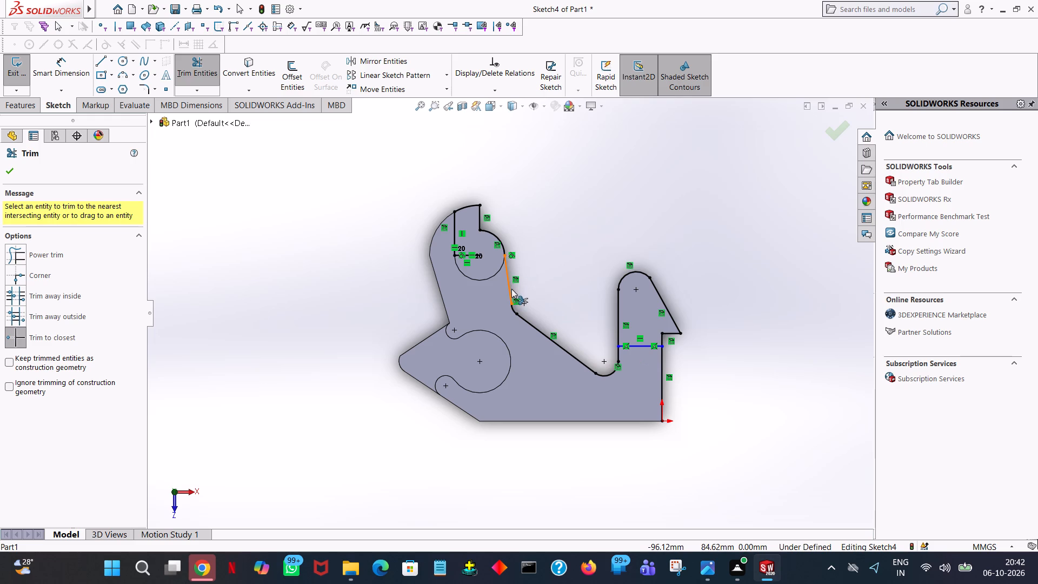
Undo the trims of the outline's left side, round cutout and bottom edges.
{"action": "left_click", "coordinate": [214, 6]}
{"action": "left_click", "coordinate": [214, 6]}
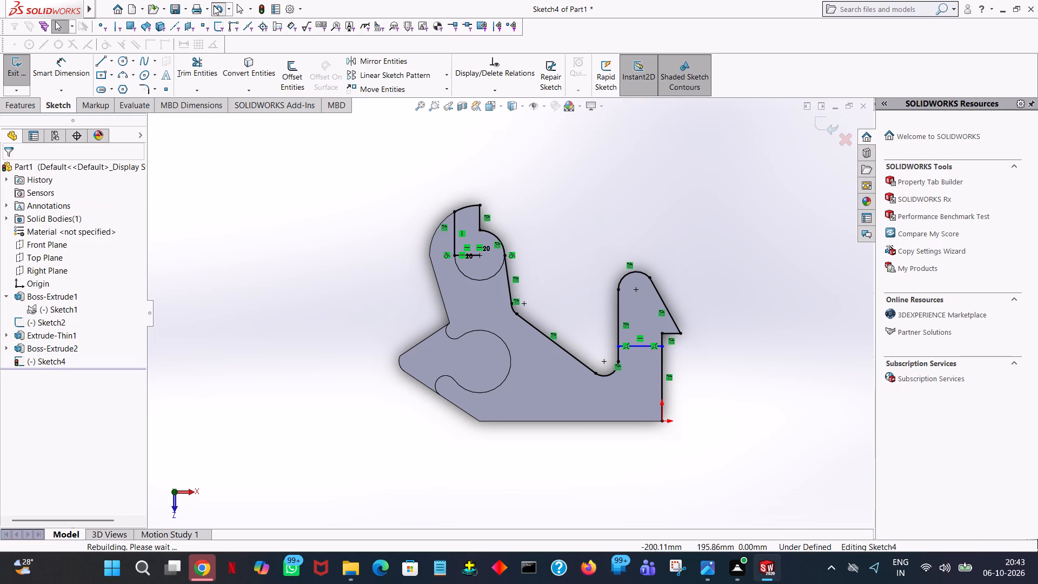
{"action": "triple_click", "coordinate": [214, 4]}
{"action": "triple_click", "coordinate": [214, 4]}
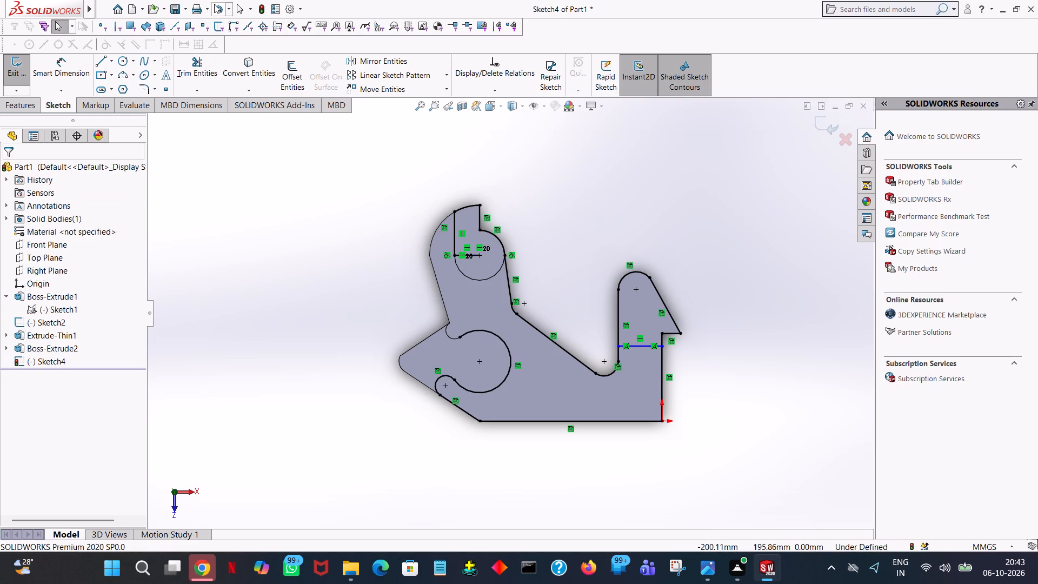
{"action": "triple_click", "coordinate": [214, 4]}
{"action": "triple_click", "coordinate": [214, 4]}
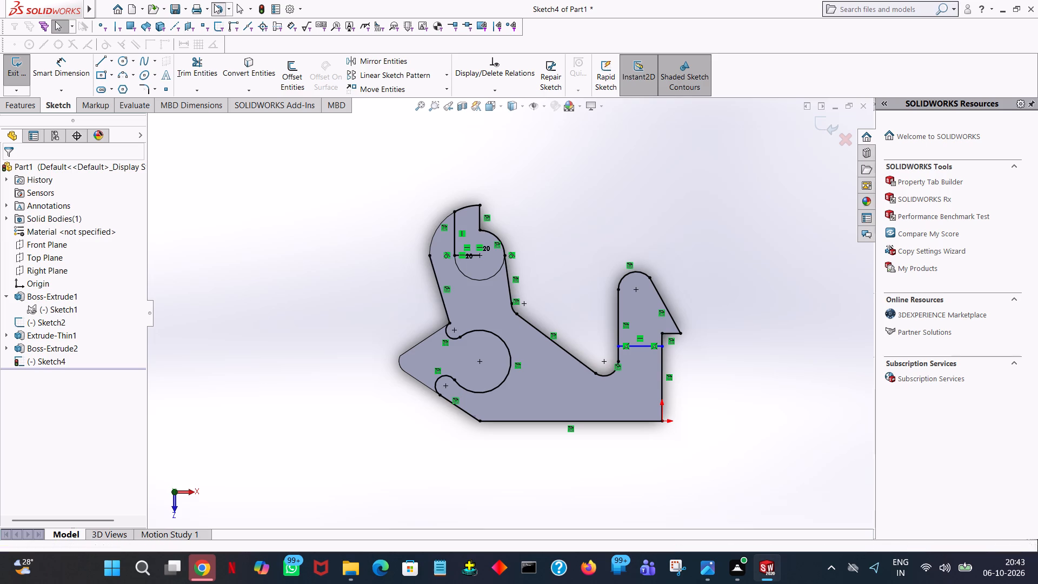
Sketch the 16 mm radius circle again at the inner arc's centre and trim away its upper-left arc.
{"action": "left_click", "coordinate": [122, 62]}
{"action": "left_click", "coordinate": [479, 257]}
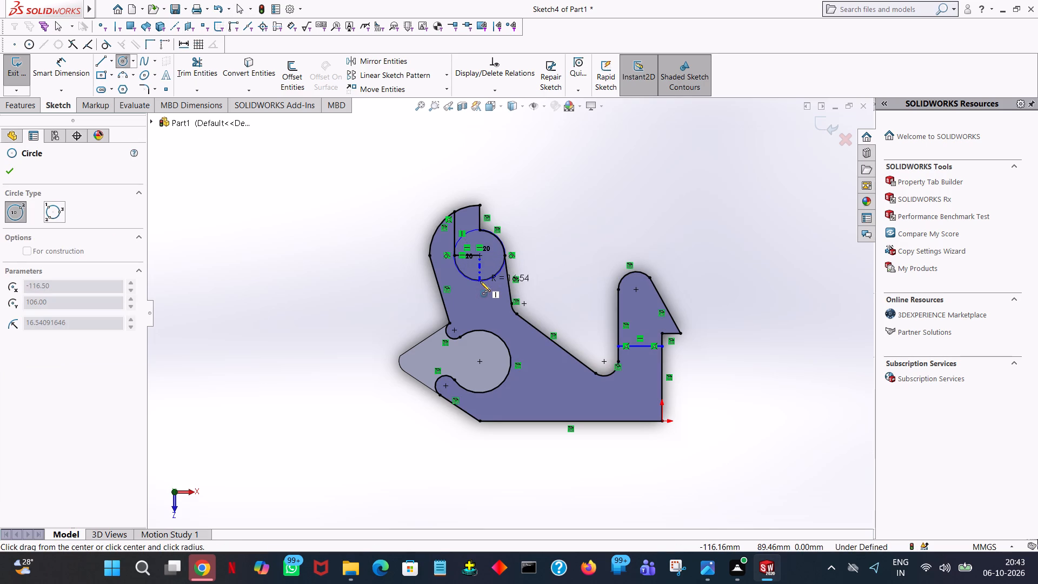
{"action": "left_click", "coordinate": [504, 257]}
{"action": "right_click", "coordinate": [504, 257]}
{"action": "left_click", "coordinate": [522, 260]}
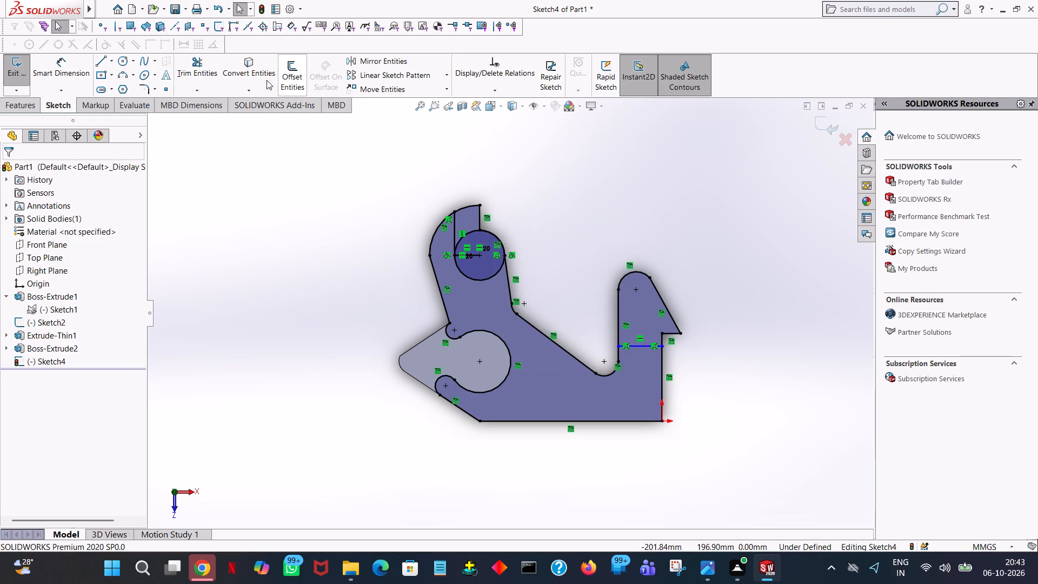
{"action": "left_click", "coordinate": [203, 70]}
{"action": "left_click", "coordinate": [474, 232]}
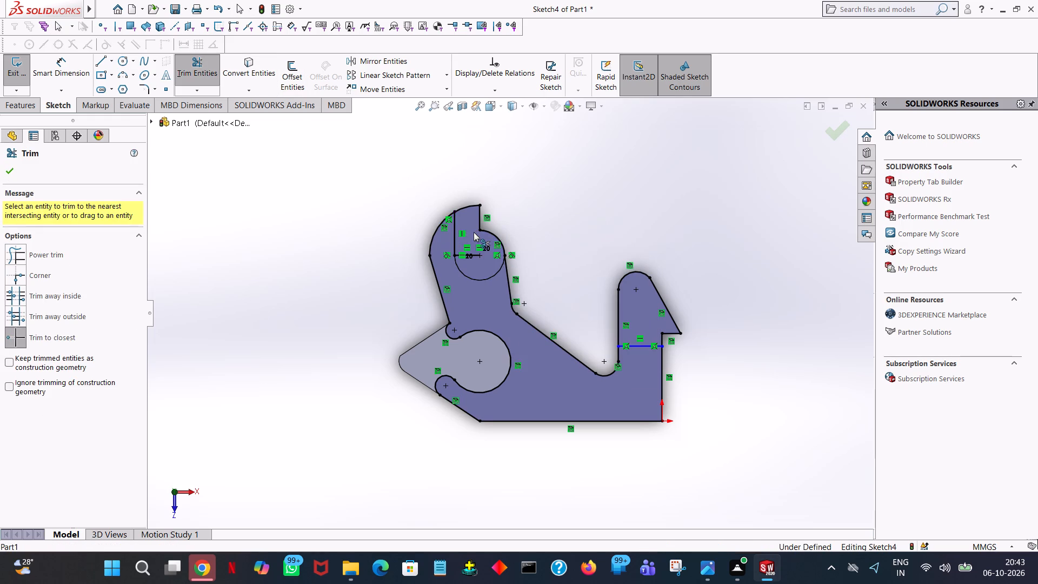
{"action": "left_click", "coordinate": [2, 171]}
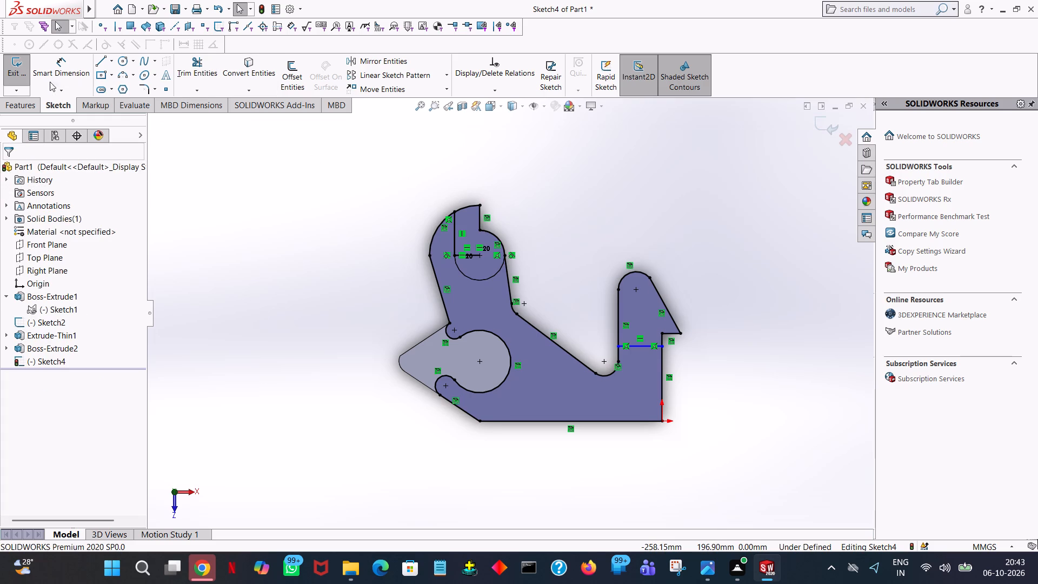
Trim away the left arm's side edges, outer arc and inner horizontal line, the sloped inner edge, and the round cutout with its small arcs.
{"action": "left_click", "coordinate": [190, 60]}
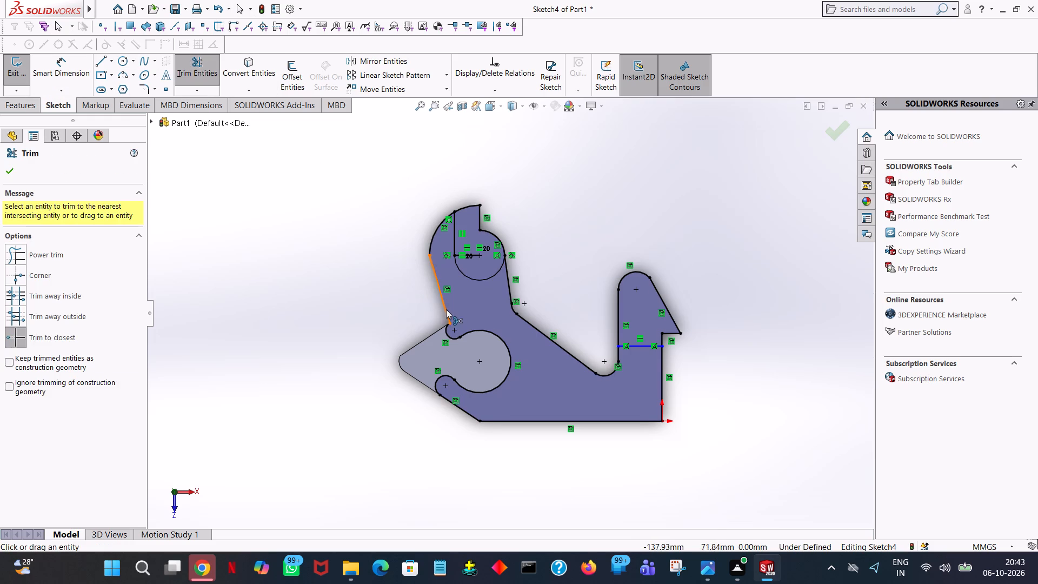
{"action": "left_click", "coordinate": [446, 309]}
{"action": "left_click", "coordinate": [429, 243]}
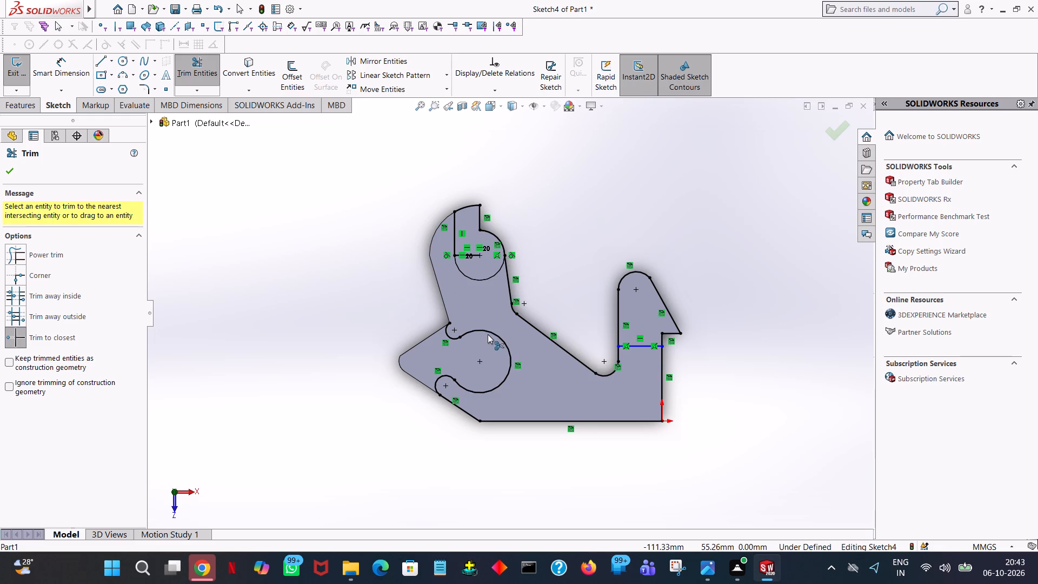
{"action": "left_click", "coordinate": [488, 334]}
{"action": "left_click", "coordinate": [472, 253]}
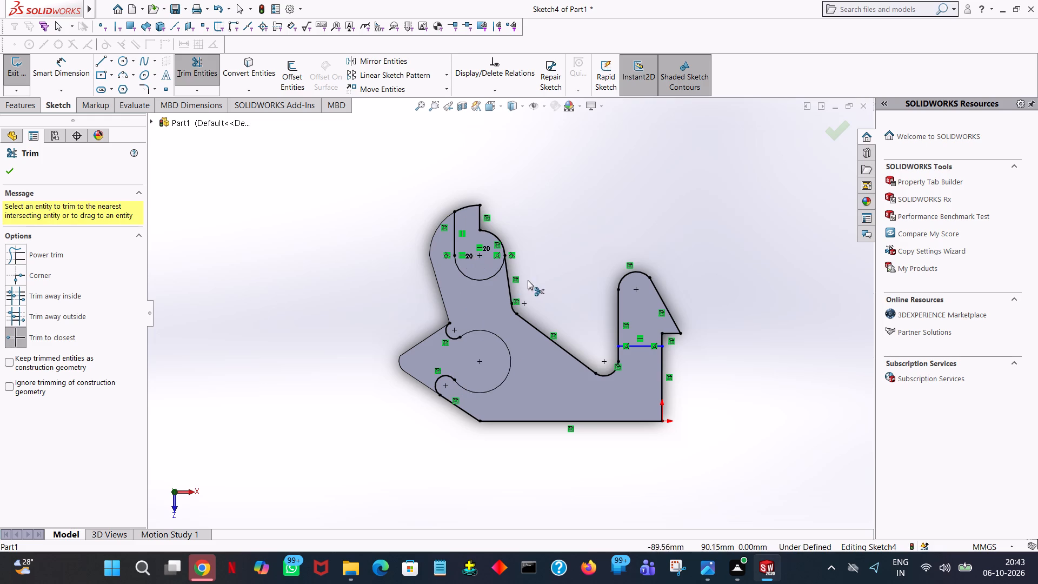
{"action": "left_click", "coordinate": [509, 286]}
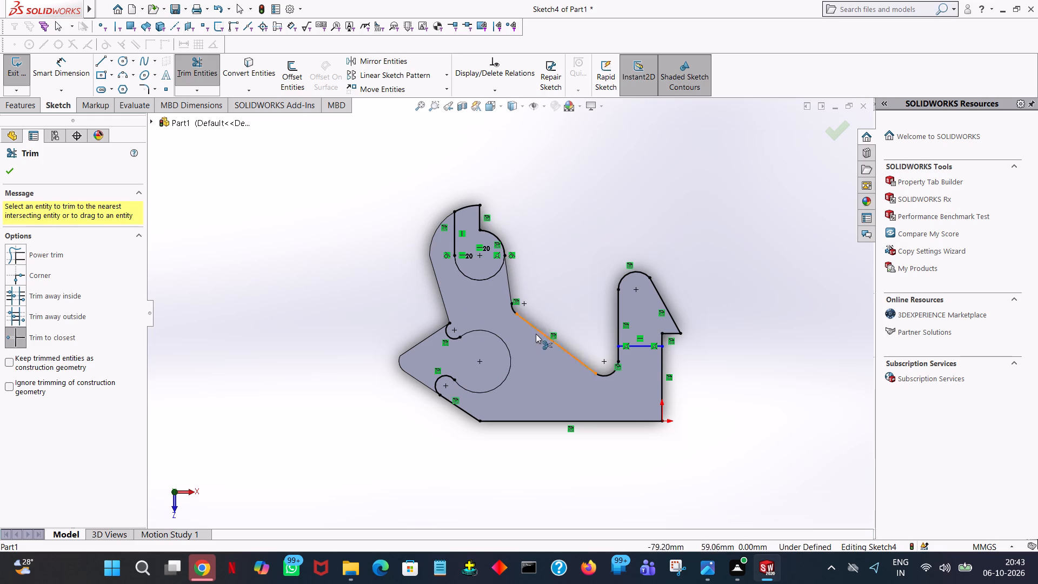
{"action": "left_click", "coordinate": [538, 333]}
{"action": "left_click", "coordinate": [512, 310]}
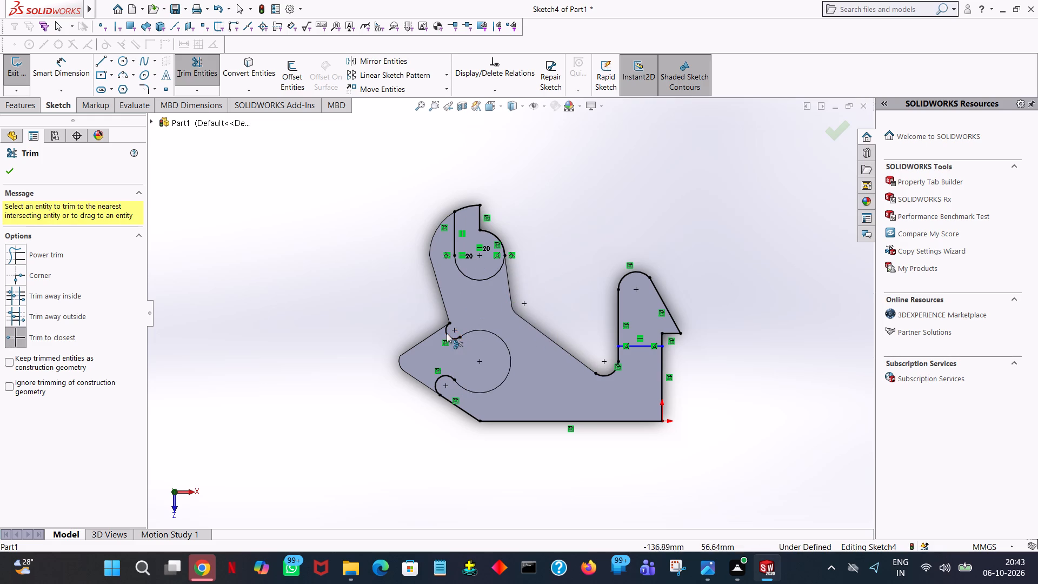
{"action": "left_click", "coordinate": [447, 333]}
{"action": "left_click", "coordinate": [446, 376]}
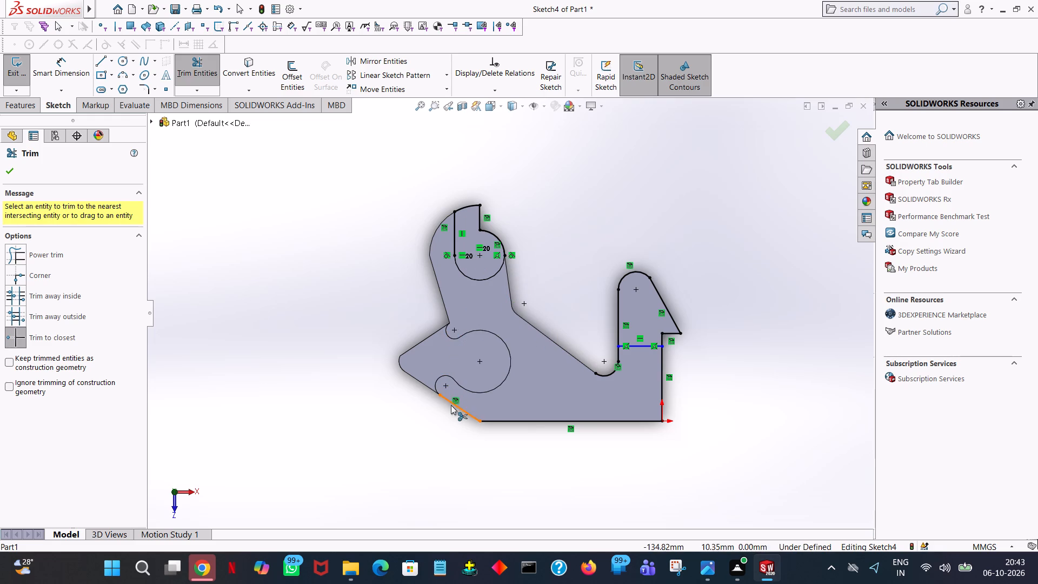
Trim the bottom edges, the right arm's inner fillet and the vertical segments below its horizontal line, leaving two closed hook-tip profiles.
{"action": "left_click", "coordinate": [451, 405]}
{"action": "left_click", "coordinate": [525, 423]}
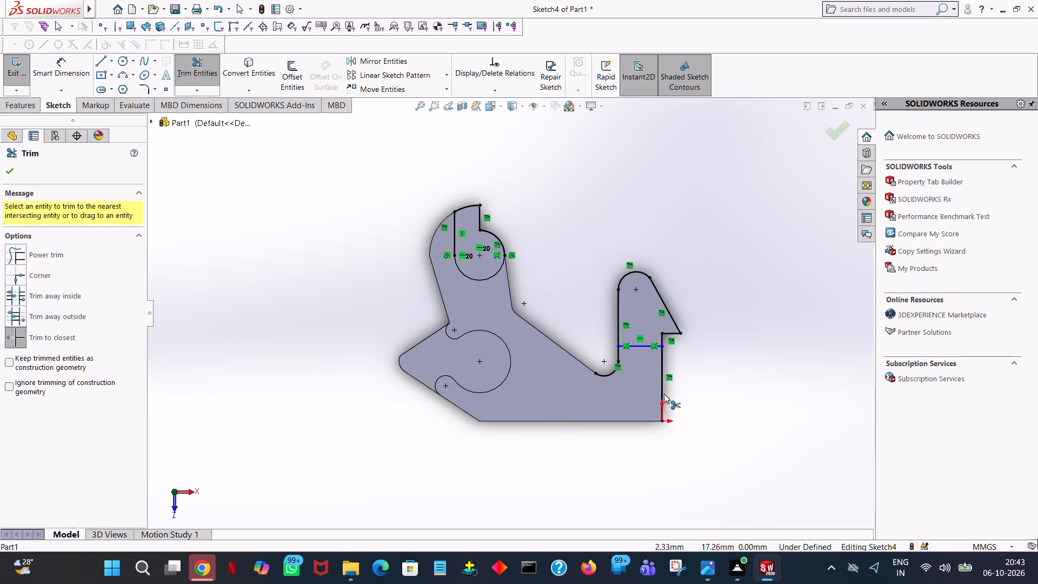
{"action": "left_click", "coordinate": [659, 393]}
{"action": "left_click", "coordinate": [616, 371]}
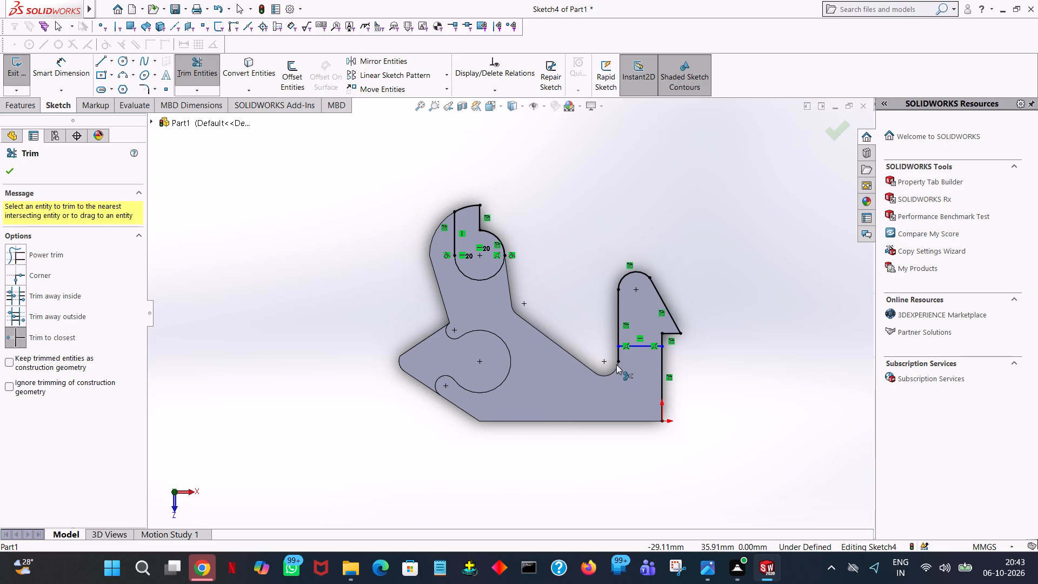
{"action": "left_click", "coordinate": [617, 359]}
{"action": "left_click", "coordinate": [659, 374]}
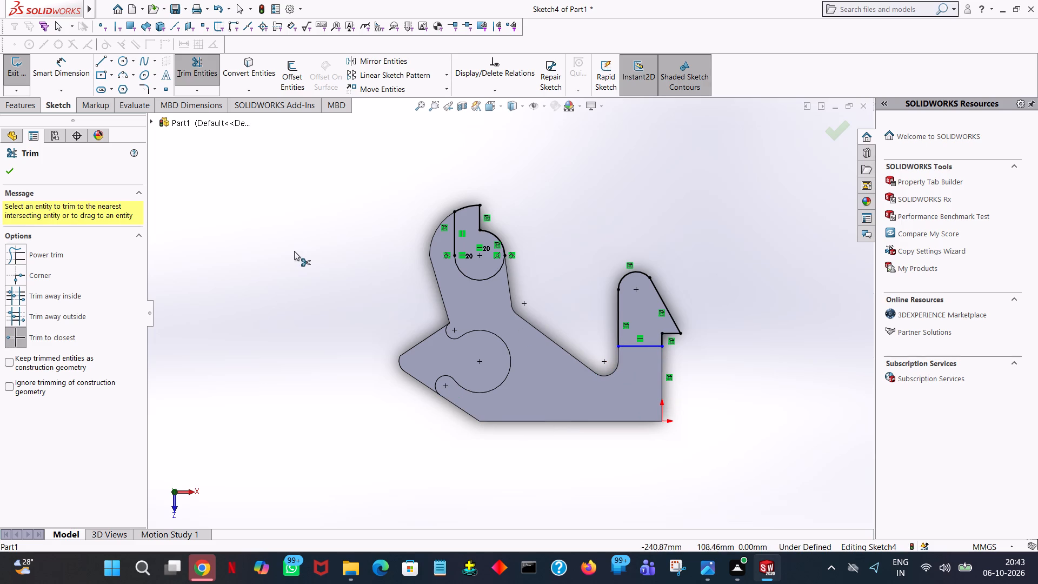
{"action": "left_click", "coordinate": [337, 156]}
{"action": "left_click", "coordinate": [8, 181]}
{"action": "left_click", "coordinate": [5, 176]}
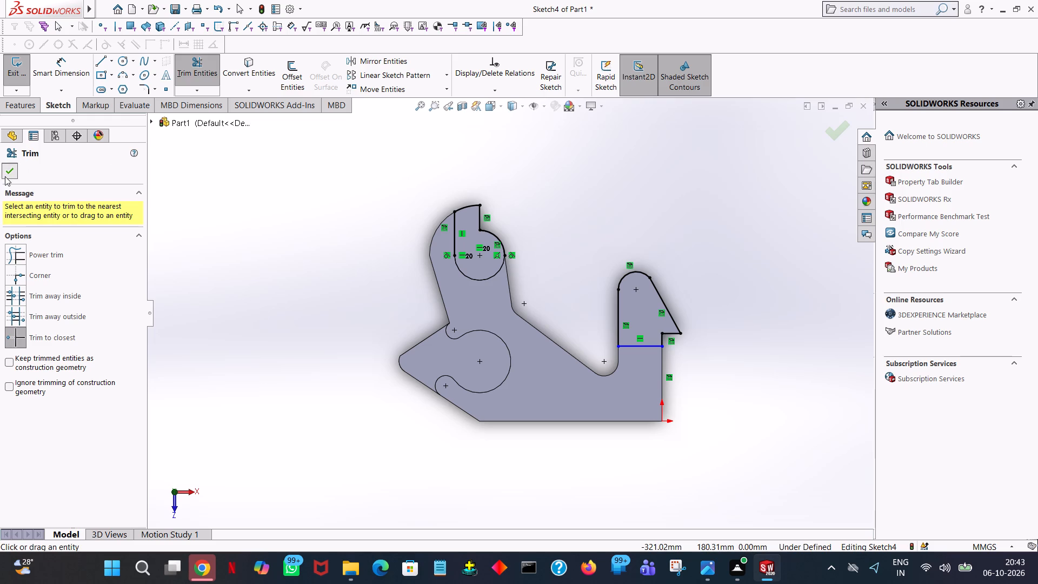
Extrude both hook-tip regions as a merged boss, blind 7 mm in Direction 1 and 20 mm in Direction 2.
{"action": "left_click", "coordinate": [12, 103]}
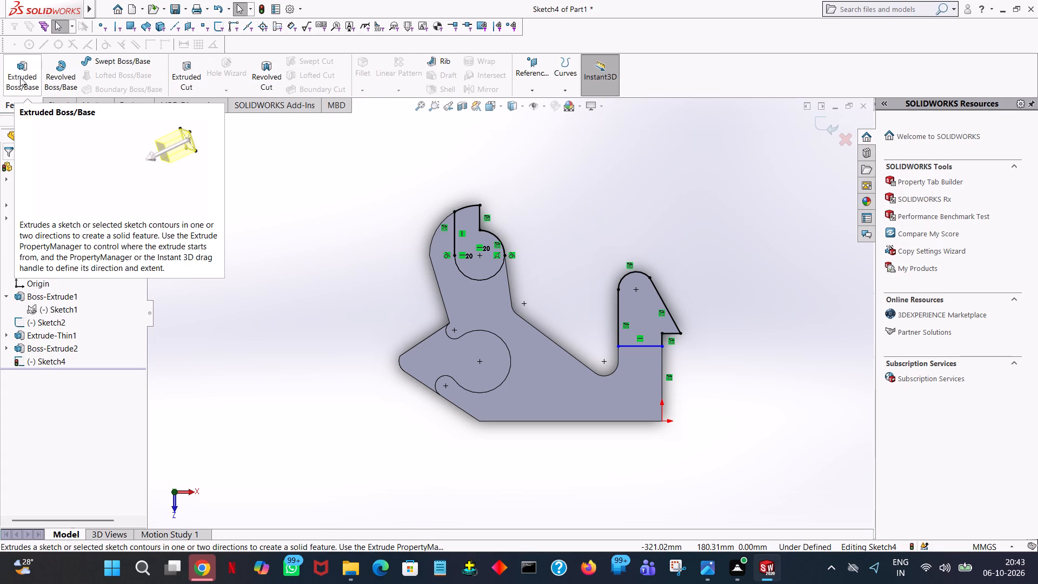
{"action": "left_click", "coordinate": [20, 77]}
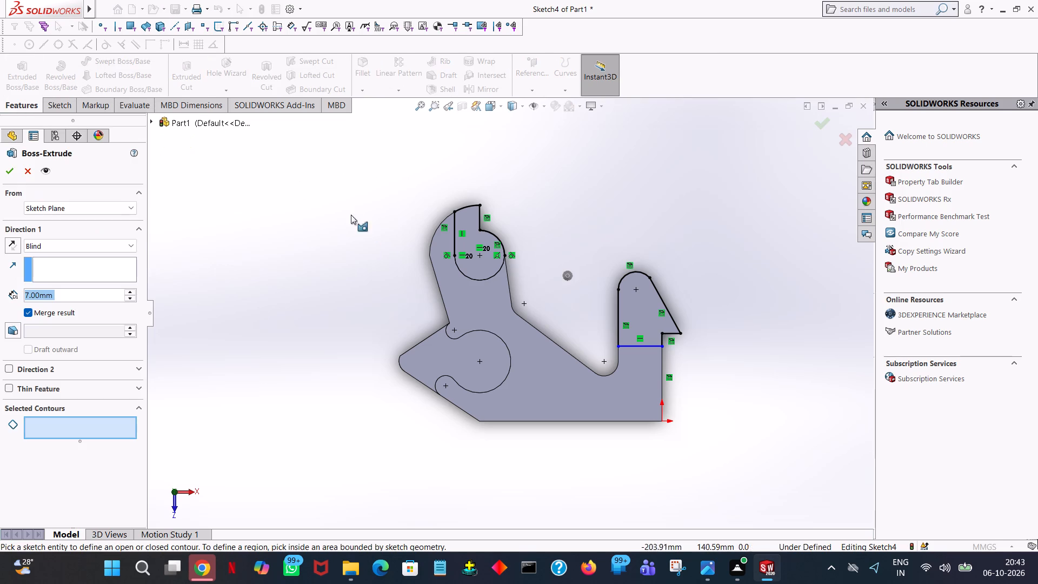
{"action": "middle_click_drag", "start_coordinate": [587, 418], "coordinate": [587, 363]}
{"action": "left_click", "coordinate": [487, 262]}
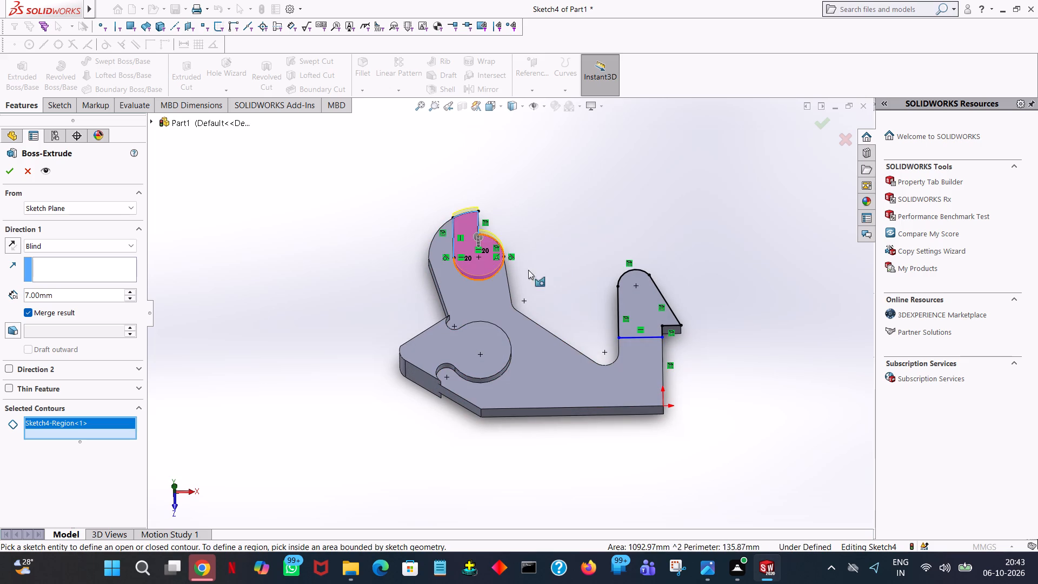
{"action": "left_click", "coordinate": [641, 319]}
{"action": "middle_click_drag", "start_coordinate": [700, 403], "coordinate": [691, 281]}
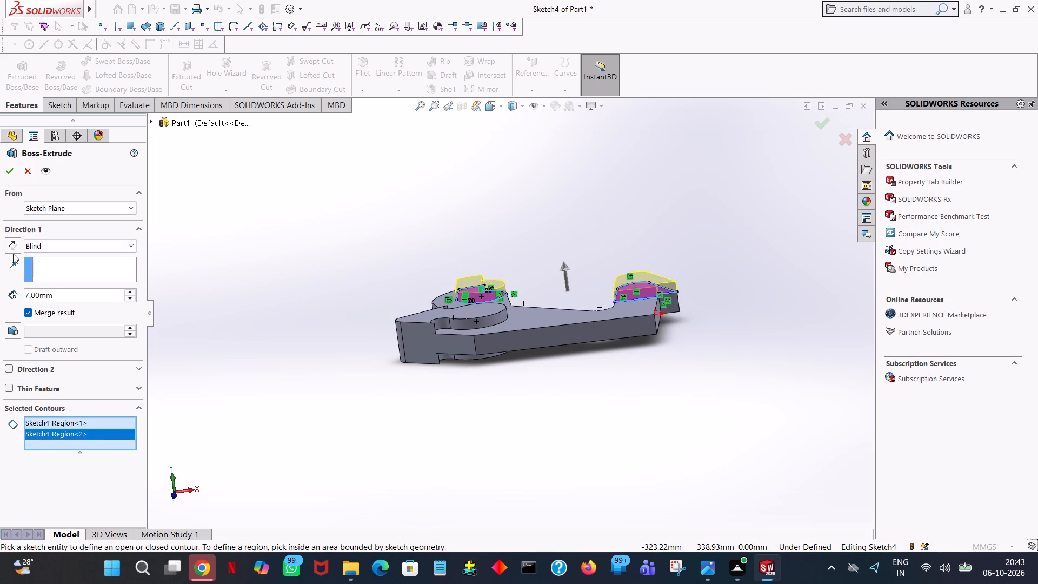
{"action": "left_click", "coordinate": [6, 371]}
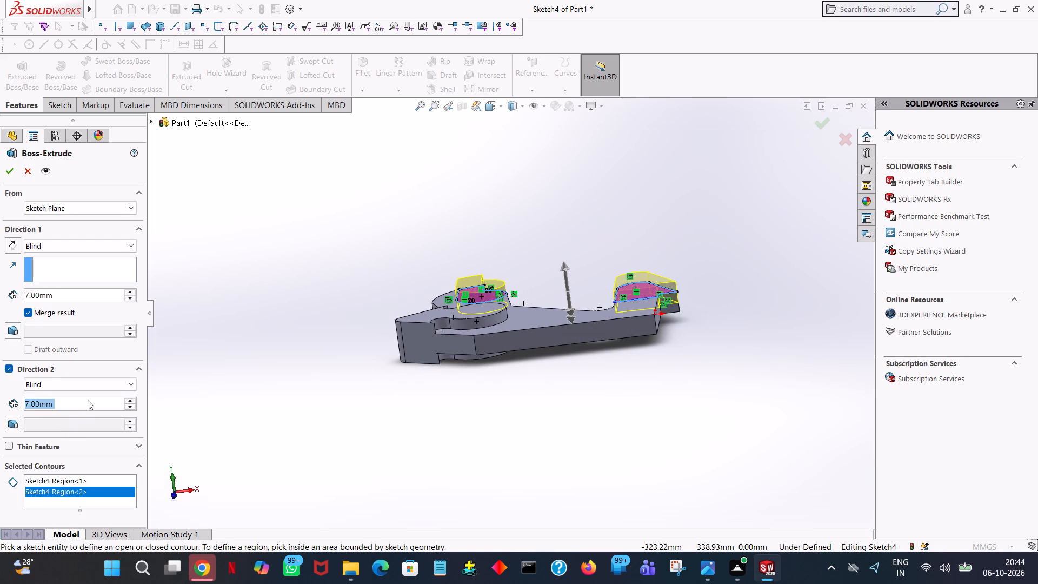
{"action": "middle_click_drag", "start_coordinate": [358, 465], "coordinate": [439, 440]}
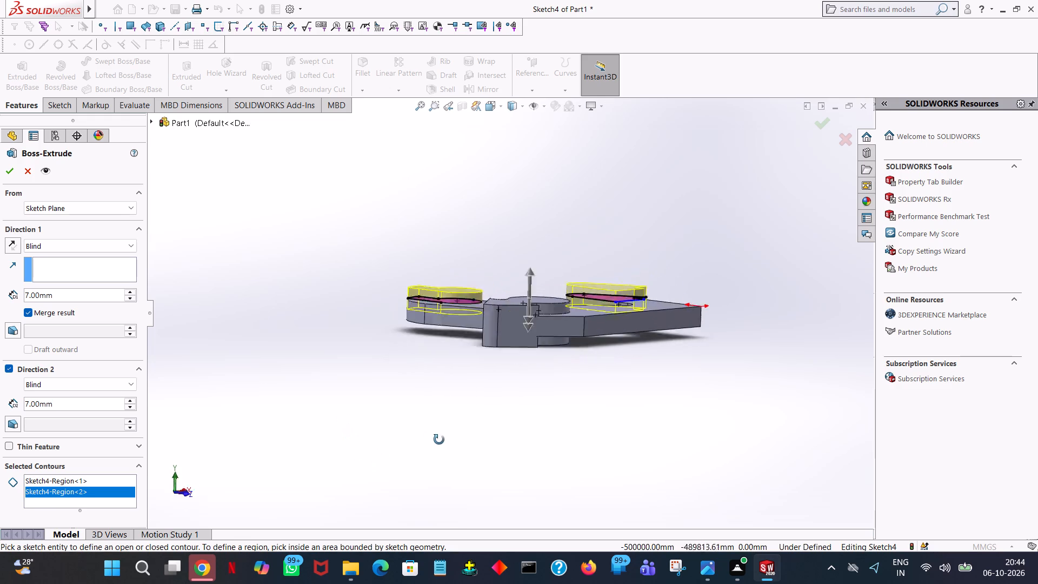
{"action": "middle_click_drag", "start_coordinate": [439, 440], "coordinate": [475, 439]}
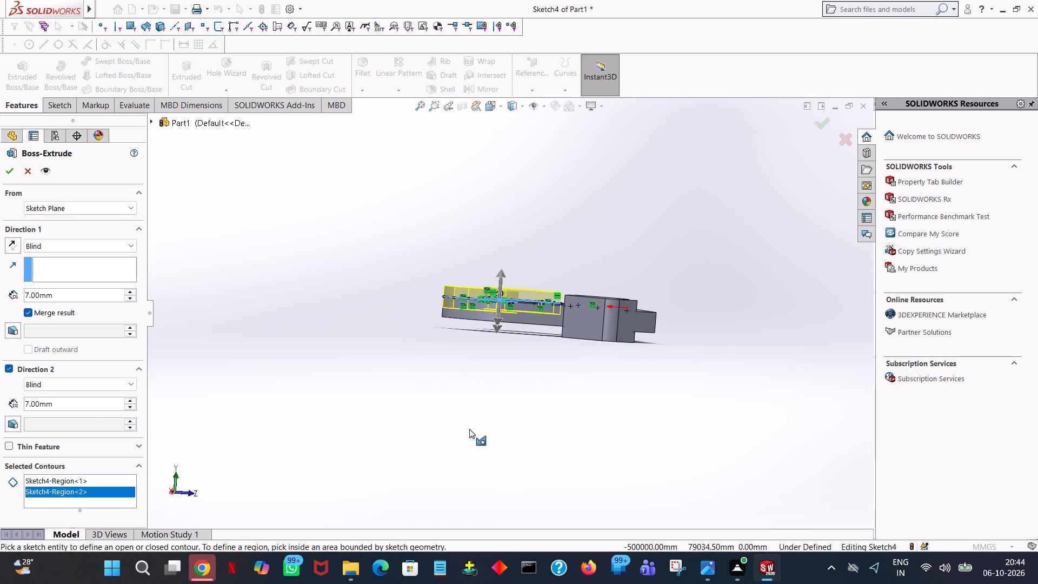
{"action": "double_click", "coordinate": [70, 401]}
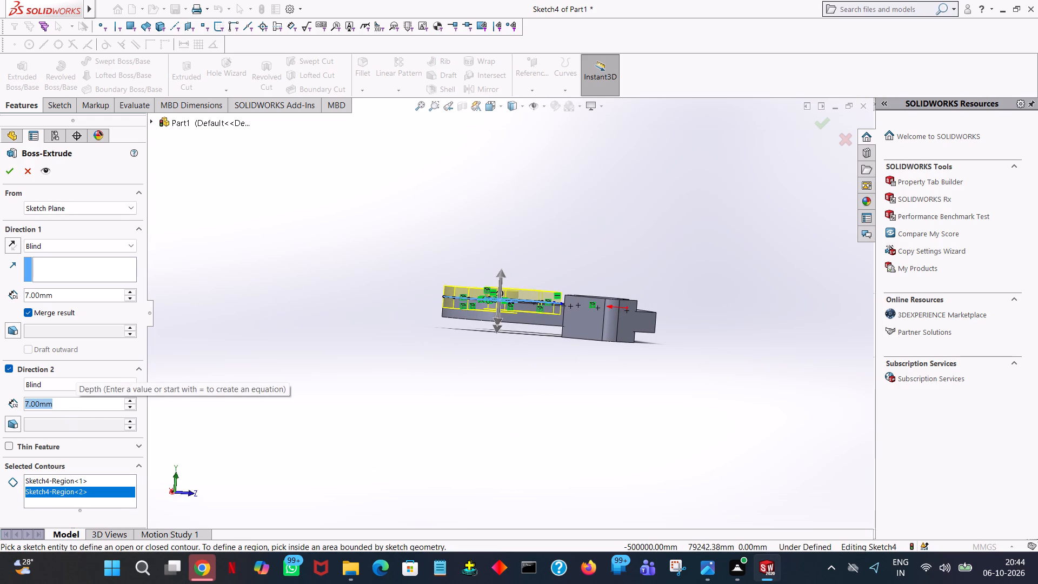
{"action": "key", "text": "1"}
{"action": "type", "text": "3+7"}
{"action": "key", "text": "Return"}
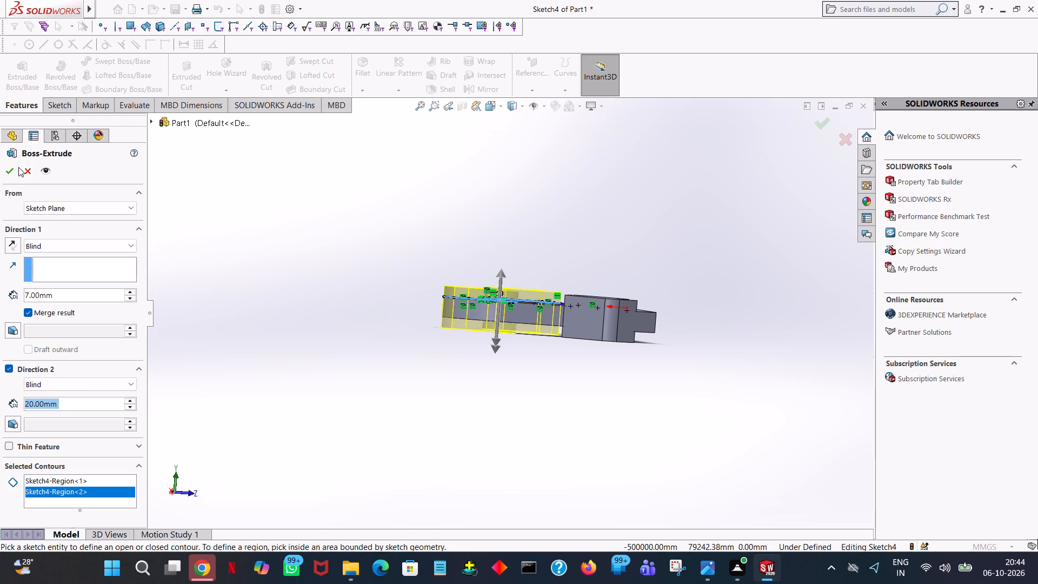
{"action": "middle_click_drag", "start_coordinate": [289, 185], "coordinate": [301, 276]}
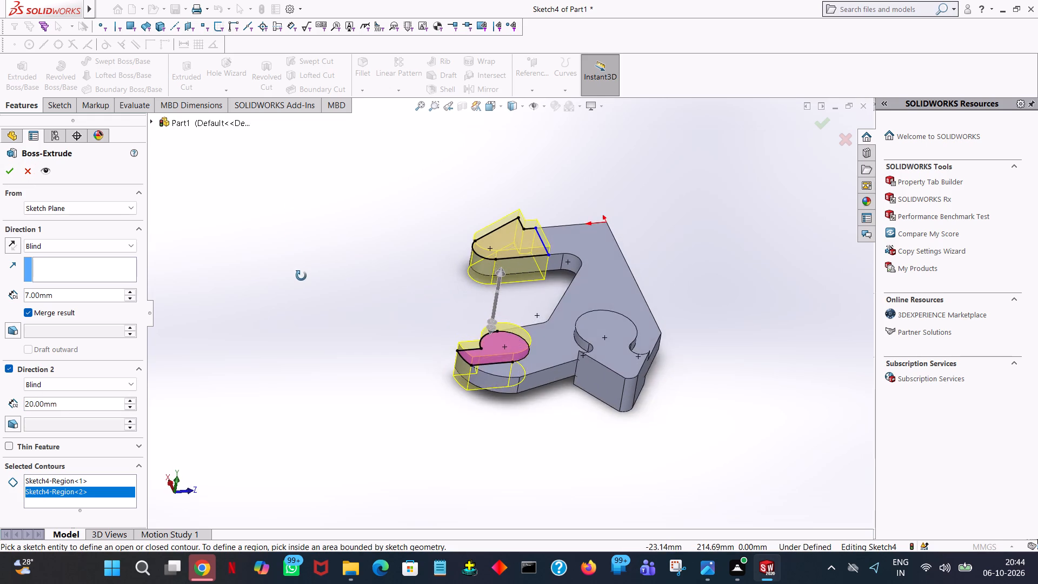
{"action": "middle_click_drag", "start_coordinate": [301, 276], "coordinate": [298, 229]}
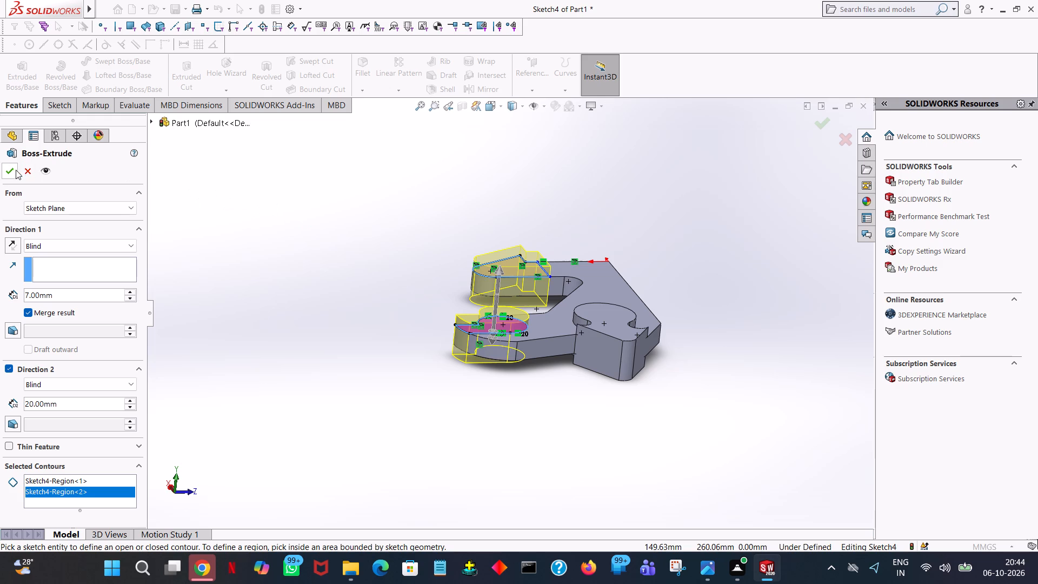
{"action": "left_click", "coordinate": [14, 170]}
{"action": "left_click", "coordinate": [379, 223]}
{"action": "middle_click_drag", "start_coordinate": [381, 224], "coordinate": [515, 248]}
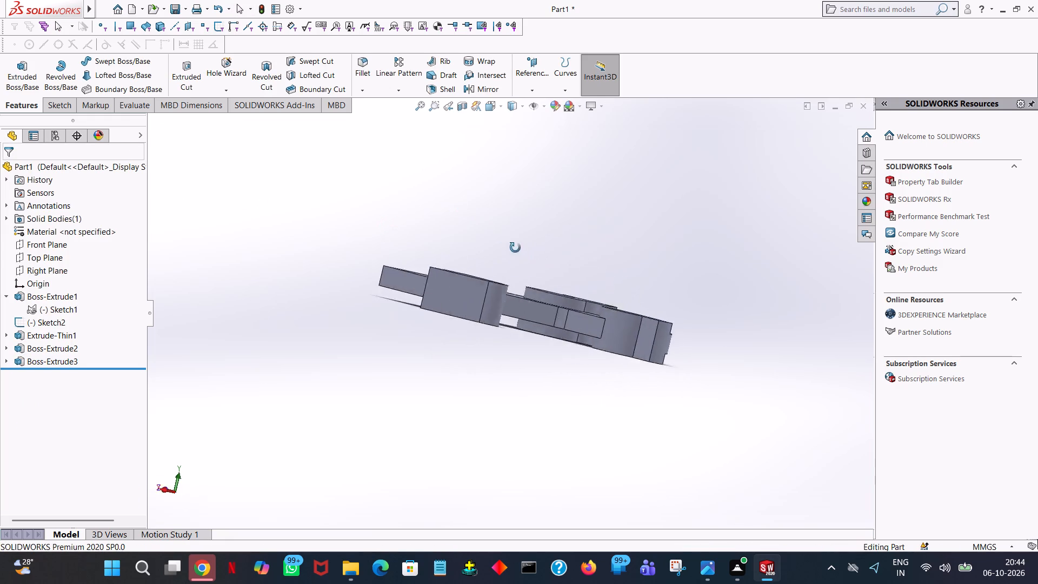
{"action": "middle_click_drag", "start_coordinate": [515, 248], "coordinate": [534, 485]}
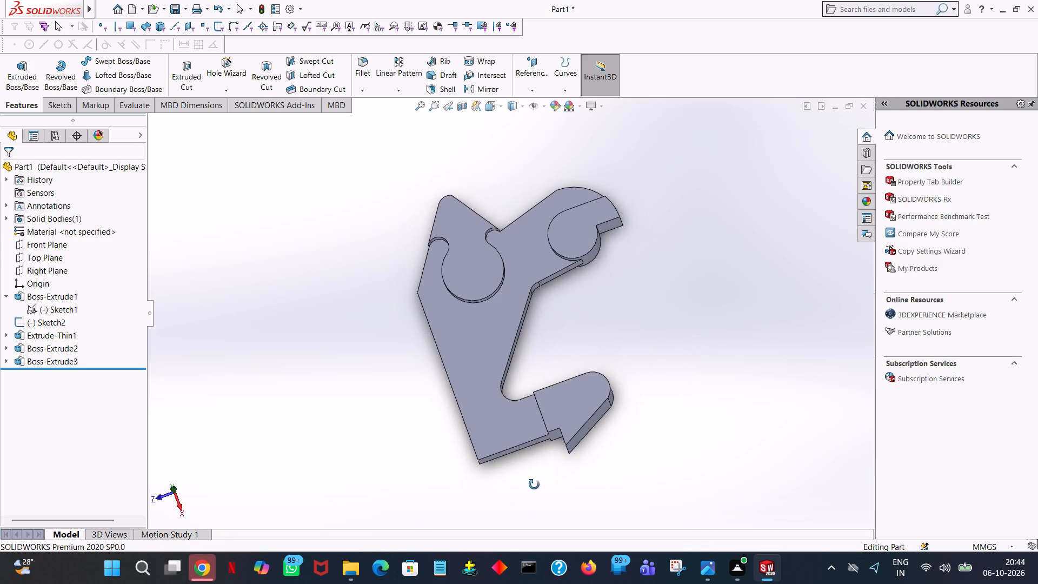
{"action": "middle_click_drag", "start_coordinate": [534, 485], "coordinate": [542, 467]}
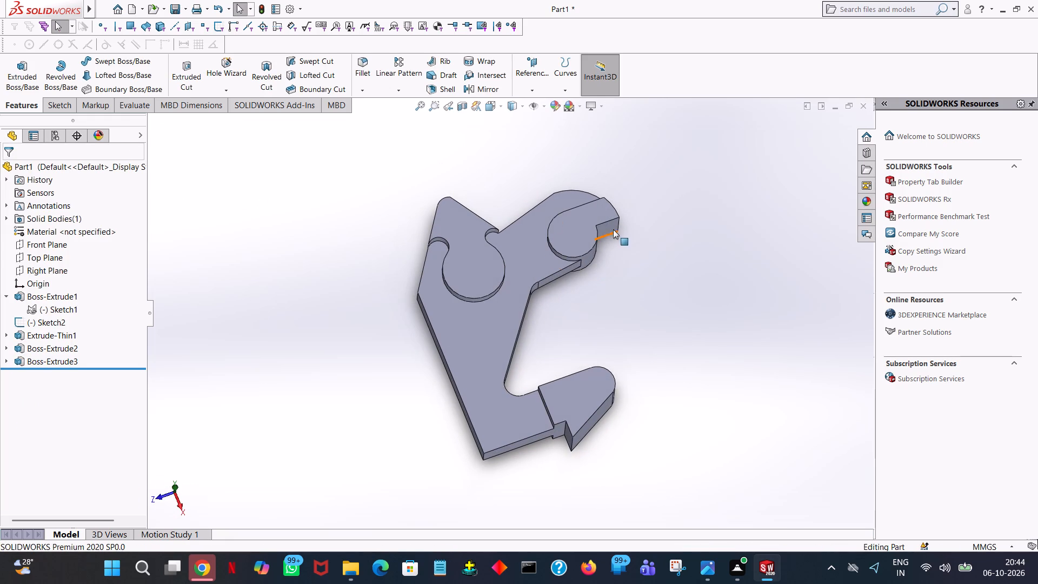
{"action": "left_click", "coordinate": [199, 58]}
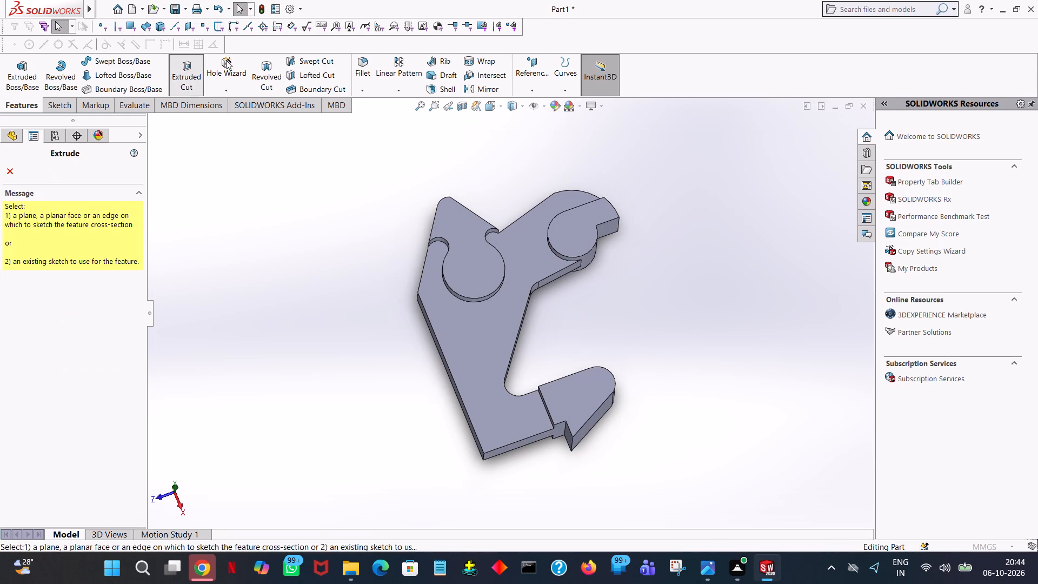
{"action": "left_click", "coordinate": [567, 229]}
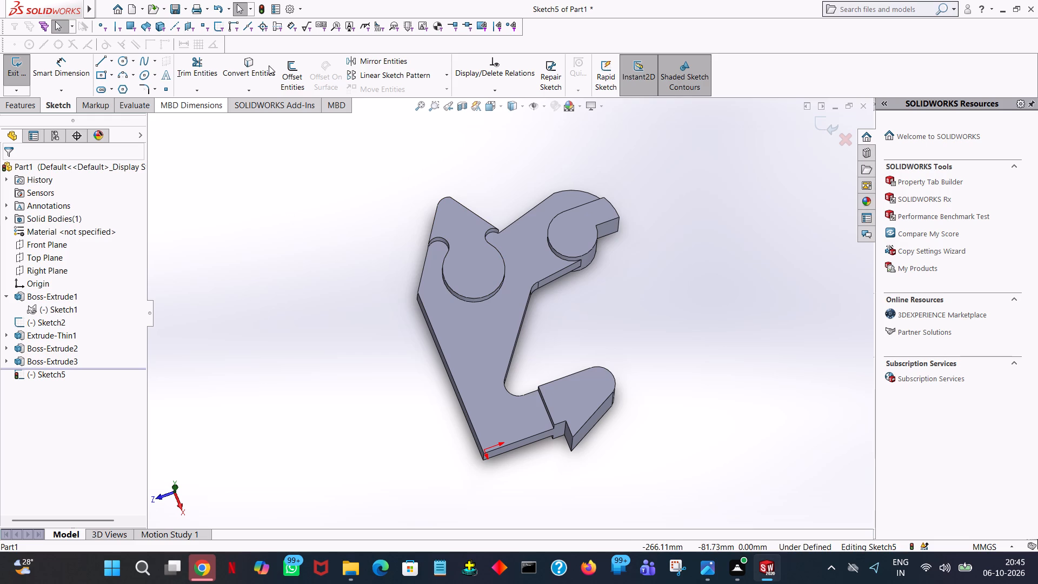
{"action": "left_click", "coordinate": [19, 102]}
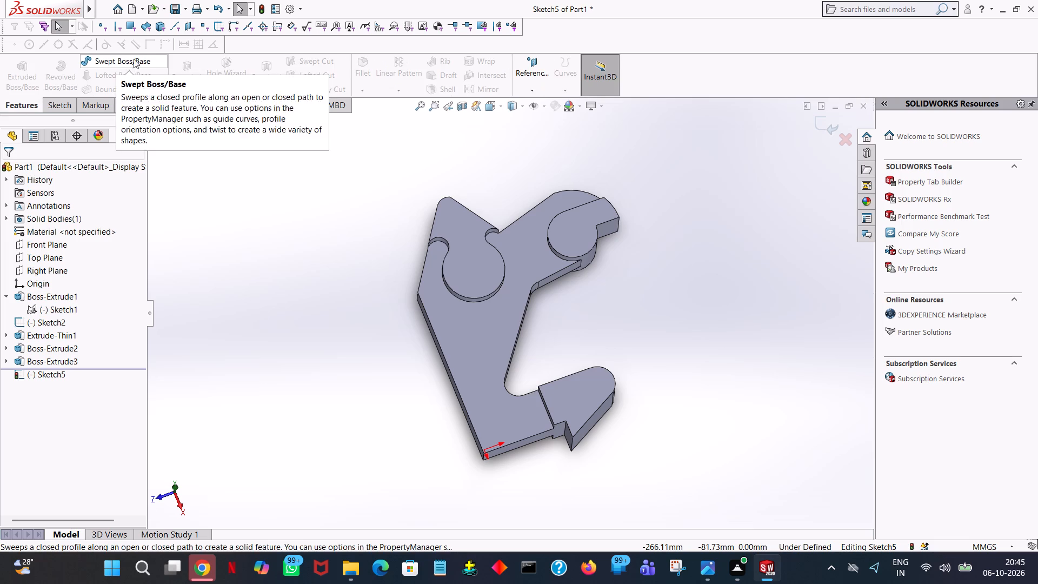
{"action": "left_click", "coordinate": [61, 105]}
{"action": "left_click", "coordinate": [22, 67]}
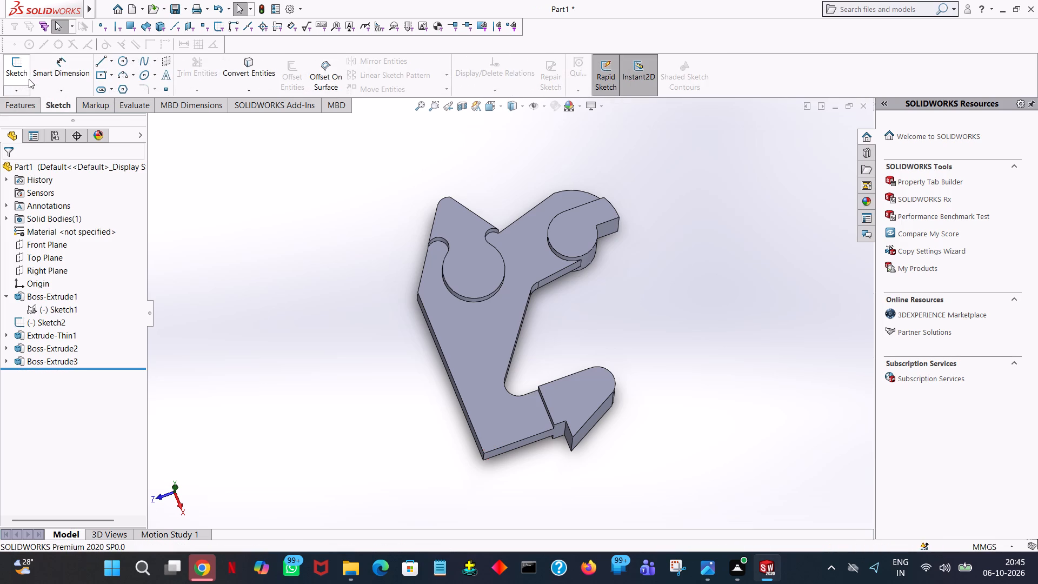
Start an Extruded Cut sketch on the large rounded boss's face and draw a 10 mm radius circle at its arc centre.
{"action": "left_click", "coordinate": [31, 104]}
{"action": "left_click", "coordinate": [196, 69]}
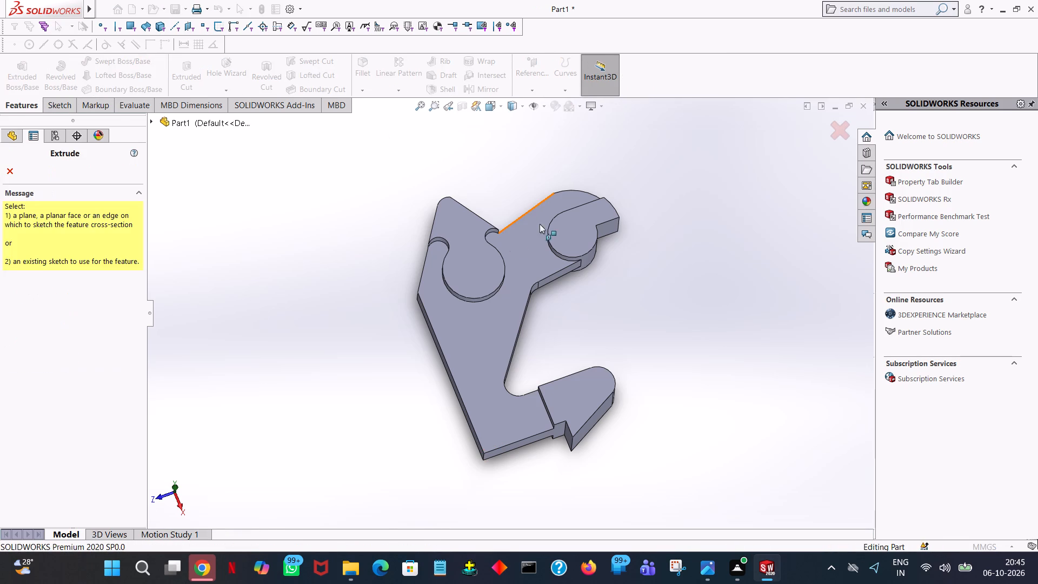
{"action": "left_click", "coordinate": [481, 255]}
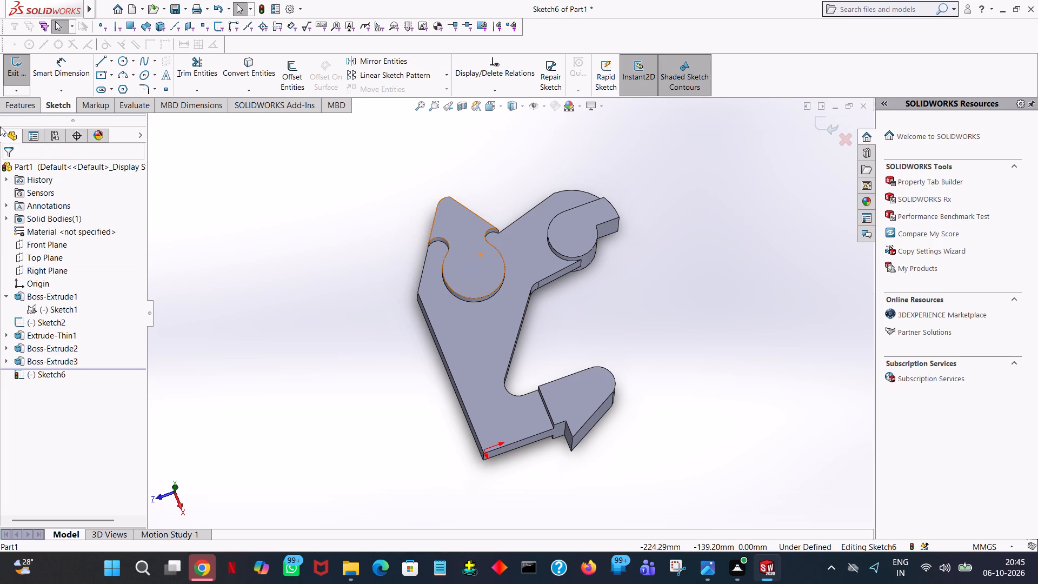
{"action": "left_click", "coordinate": [125, 59]}
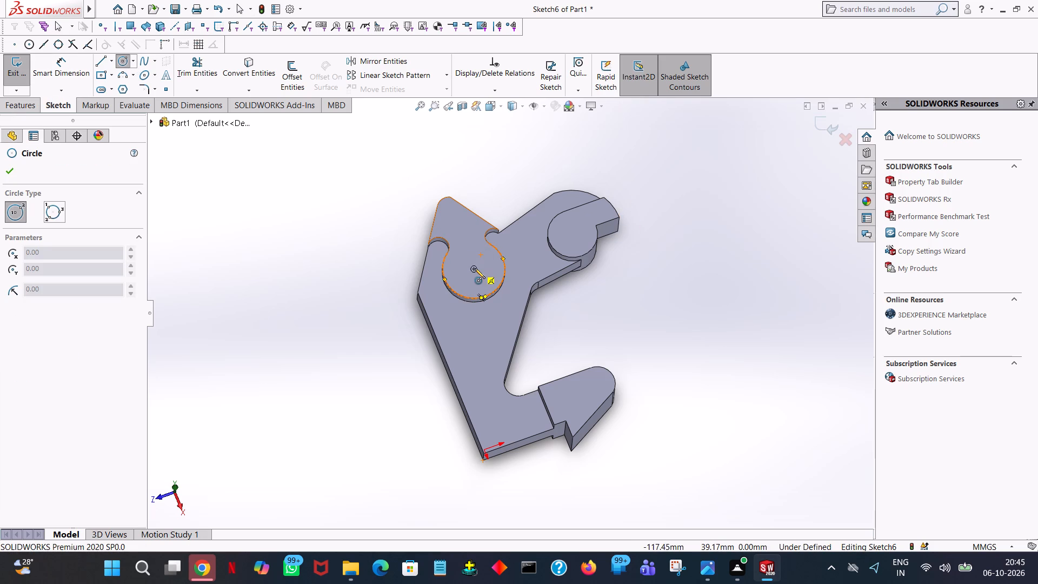
{"action": "left_click", "coordinate": [475, 268]}
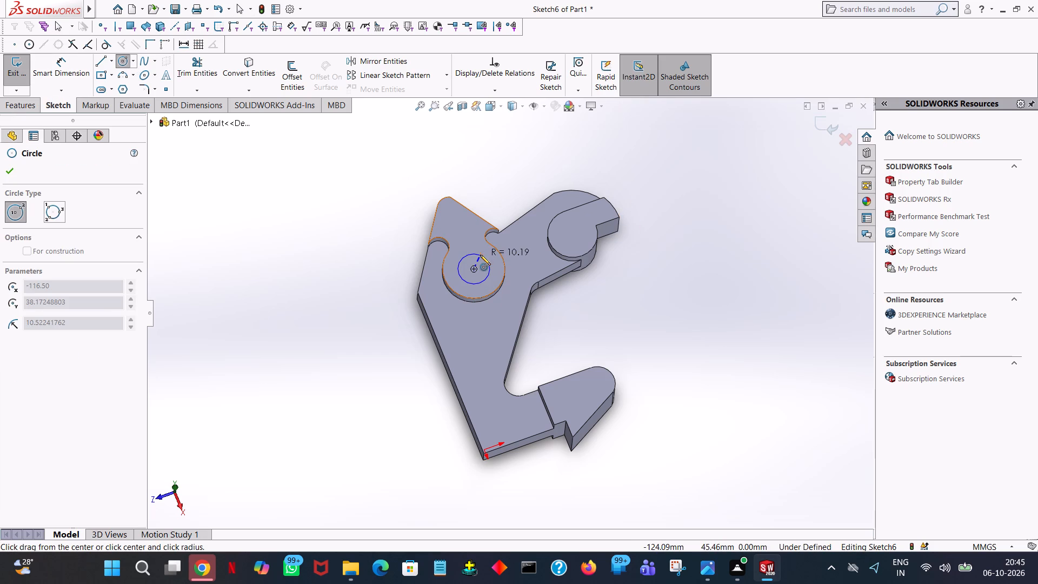
{"action": "left_click", "coordinate": [480, 255]}
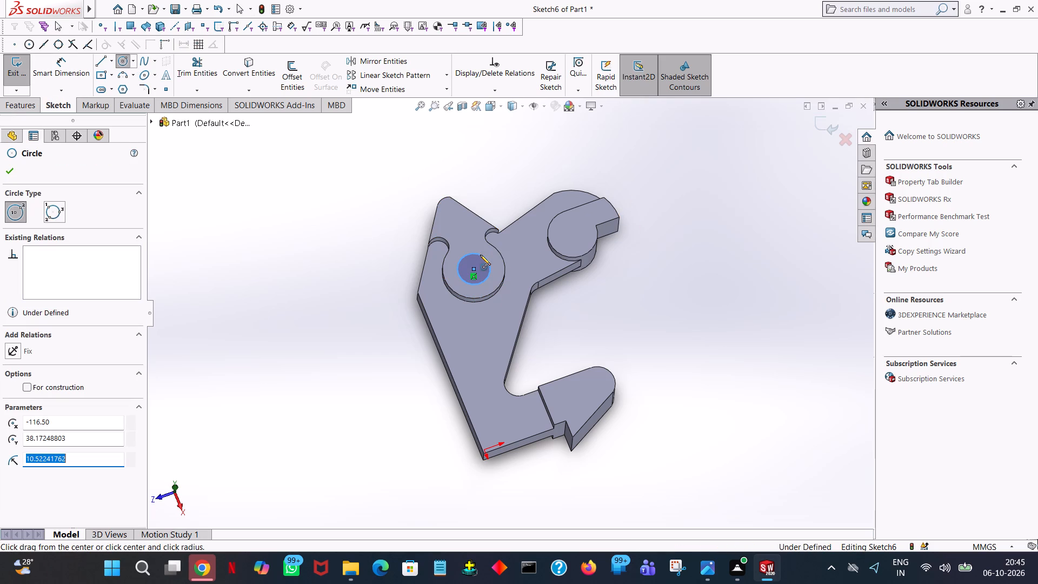
{"action": "type", "text": "10"}
{"action": "key", "text": "Return"}
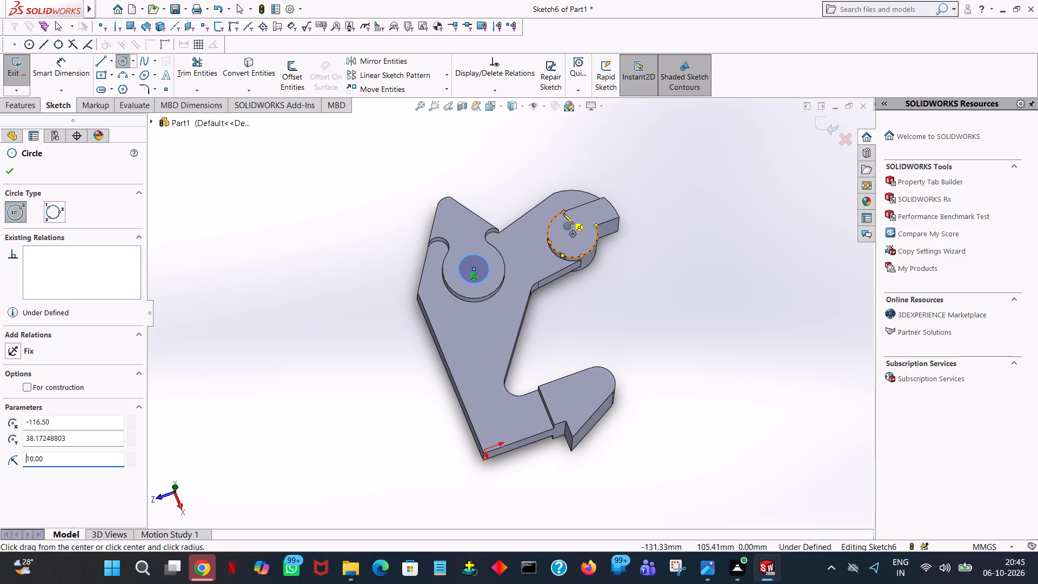
Draw a 9 mm radius circle centred on the smaller rounded boss and finish the Circle command.
{"action": "left_click", "coordinate": [571, 232]}
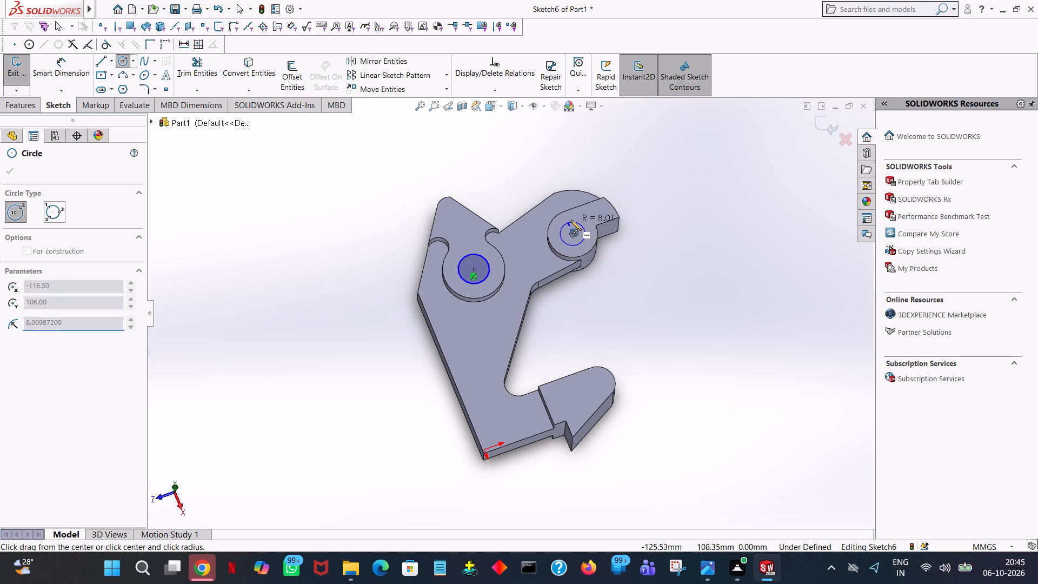
{"action": "left_click", "coordinate": [571, 220]}
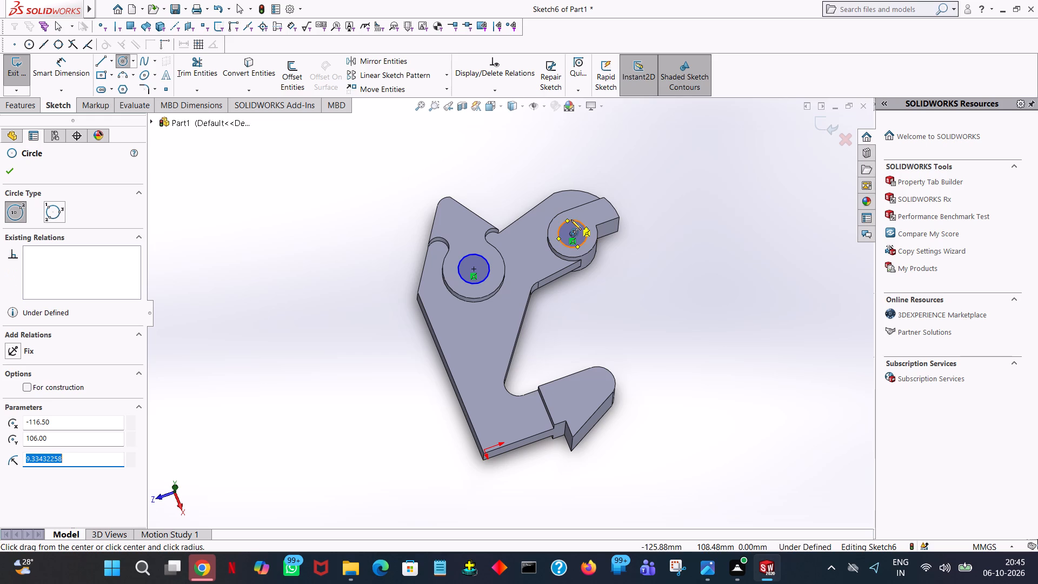
{"action": "key", "text": "9"}
{"action": "key", "text": "Return"}
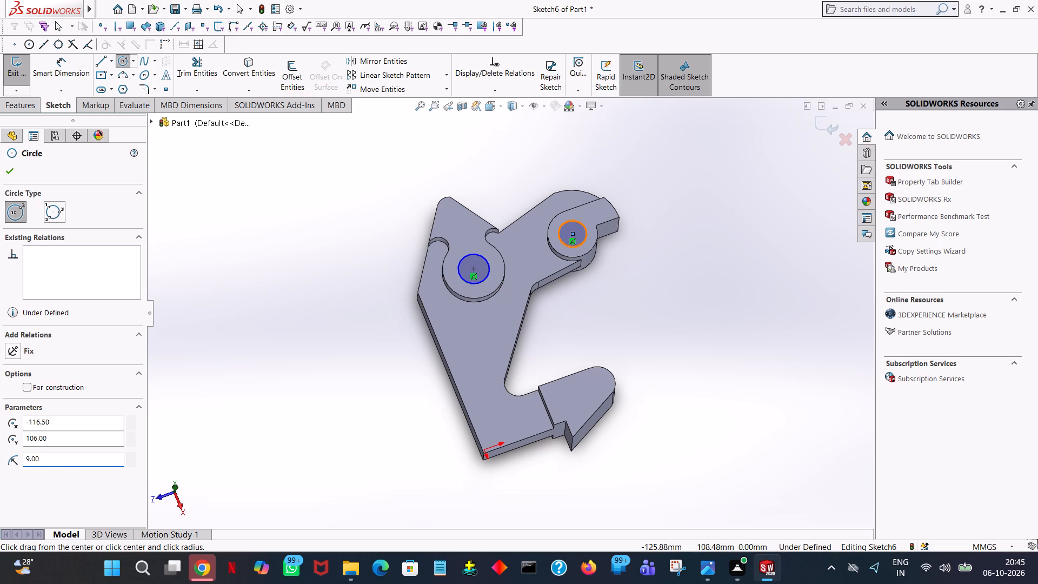
{"action": "left_click", "coordinate": [14, 167]}
{"action": "left_click", "coordinate": [236, 191]}
Extrude-cut both circles through the bosses with a blind depth of 62 mm in Direction 1.
{"action": "middle_click_drag", "start_coordinate": [265, 168], "coordinate": [247, 134]}
{"action": "left_click", "coordinate": [6, 104]}
{"action": "left_click", "coordinate": [194, 82]}
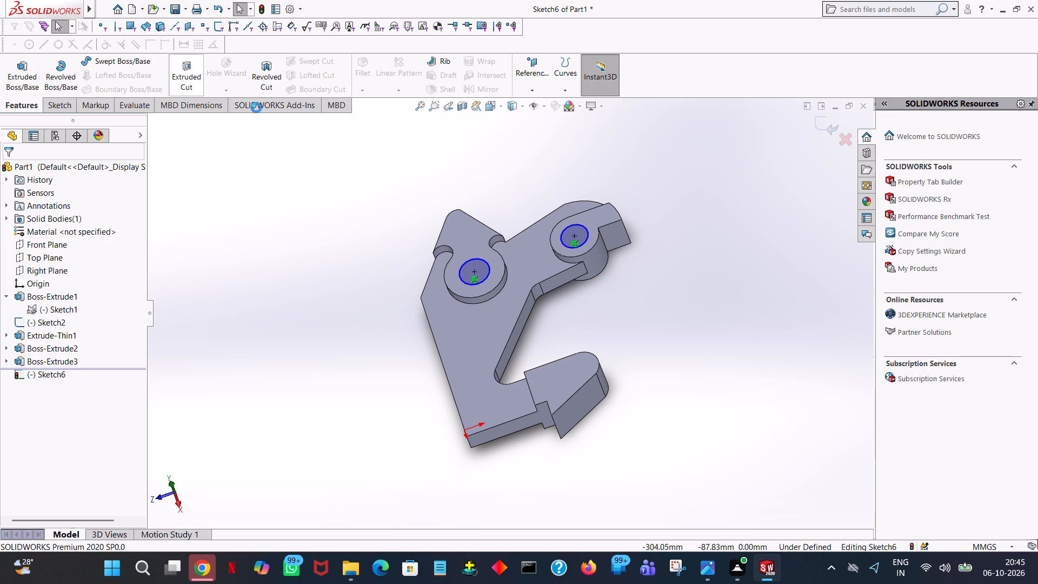
{"action": "middle_click_drag", "start_coordinate": [389, 282], "coordinate": [456, 159]}
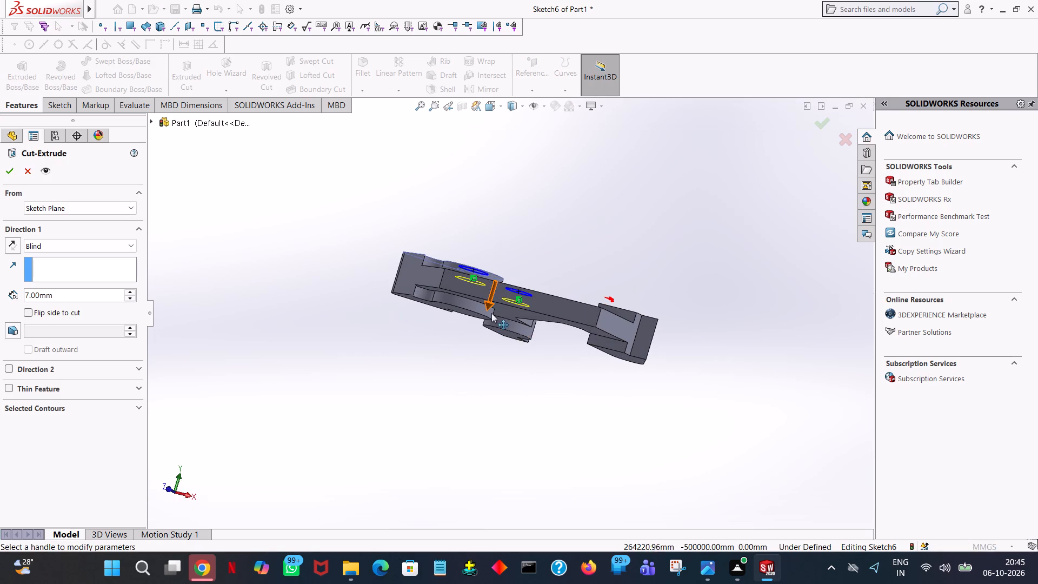
{"action": "left_click_drag", "start_coordinate": [491, 311], "coordinate": [474, 375]}
{"action": "left_click", "coordinate": [3, 174]}
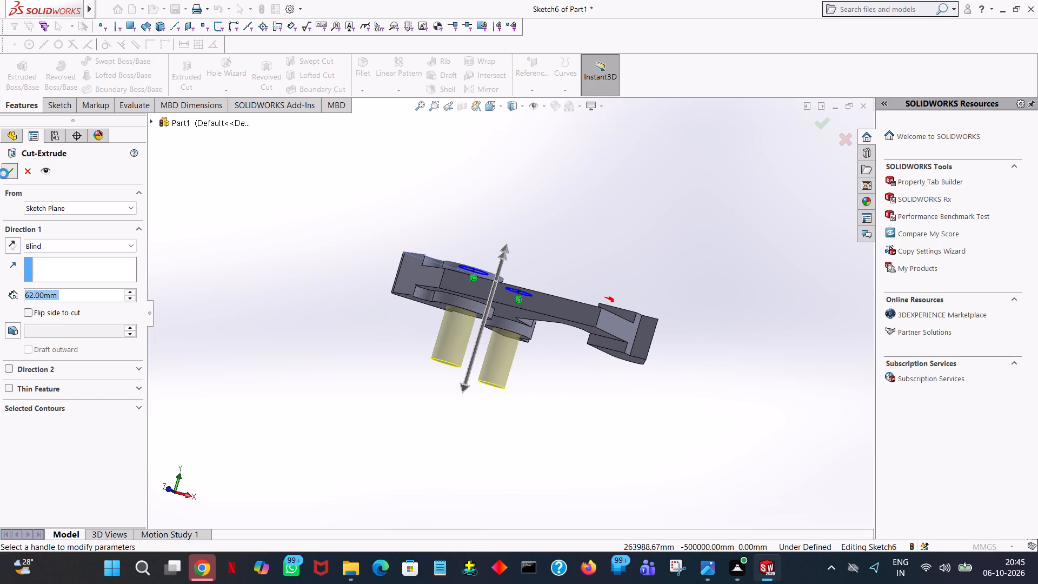
{"action": "left_click", "coordinate": [656, 192]}
Change the appearance of the whole part to light red from the standard colour swatches.
{"action": "middle_click_drag", "start_coordinate": [642, 207], "coordinate": [678, 413]}
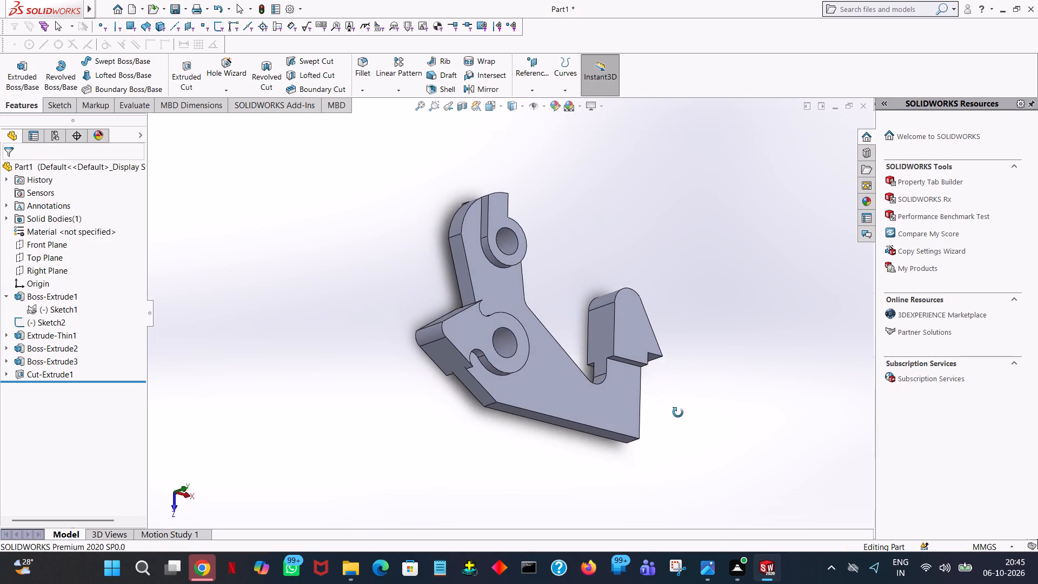
{"action": "middle_click_drag", "start_coordinate": [678, 413], "coordinate": [687, 144]}
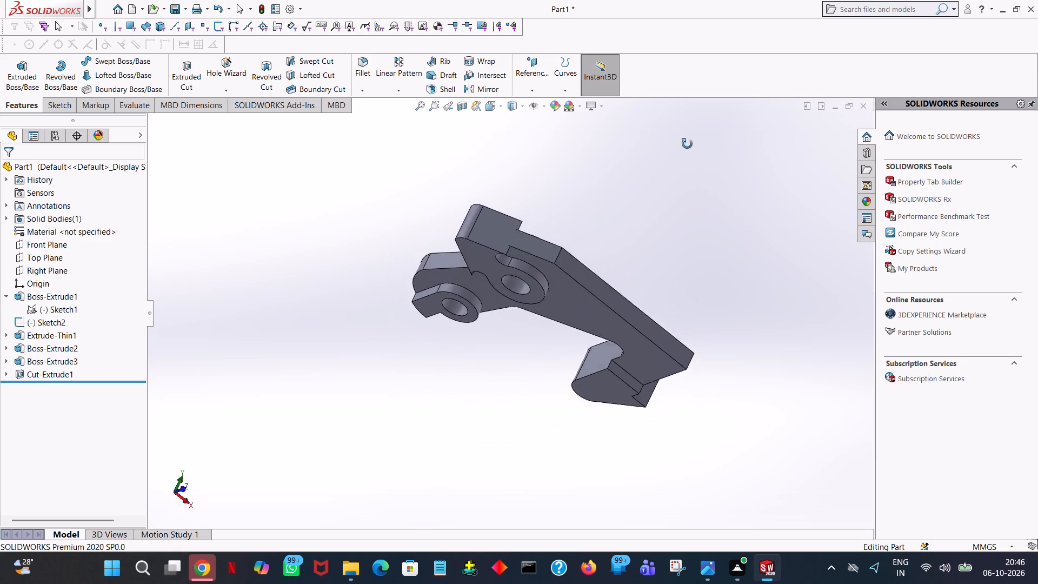
{"action": "middle_click_drag", "start_coordinate": [687, 144], "coordinate": [687, 360]}
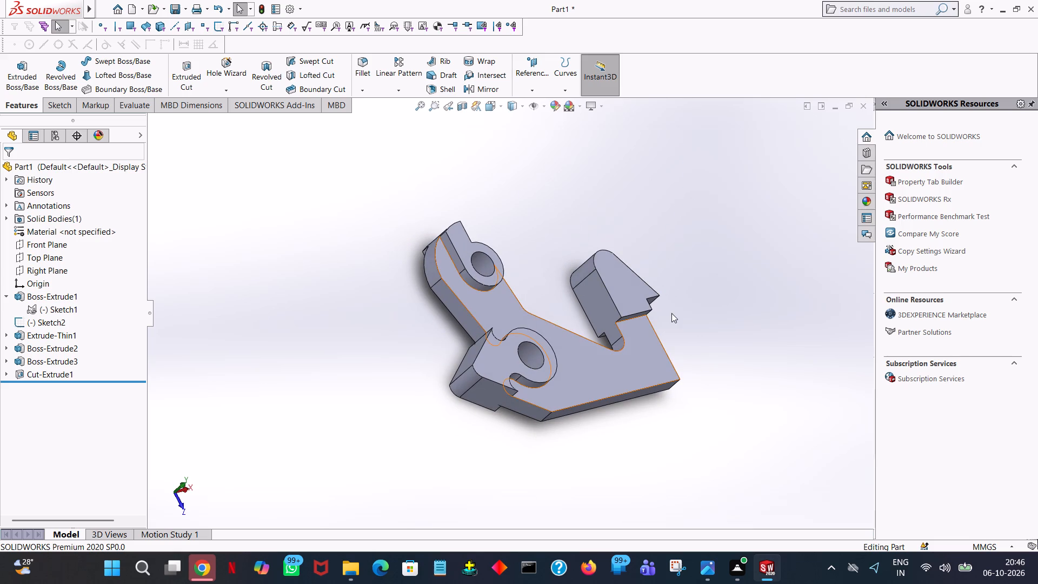
{"action": "middle_click_drag", "start_coordinate": [657, 306], "coordinate": [616, 352]}
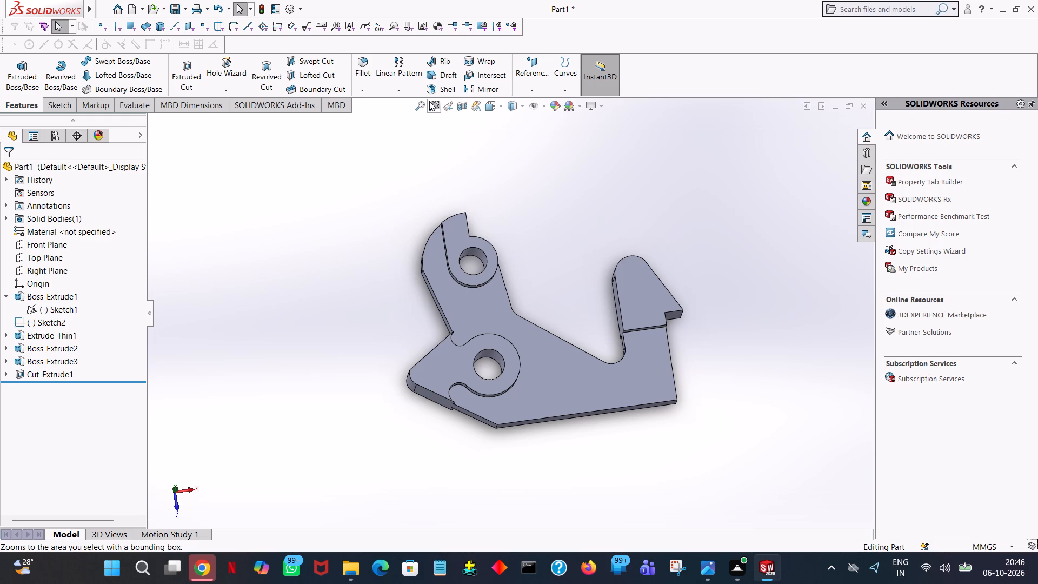
{"action": "left_click", "coordinate": [529, 366]}
{"action": "right_click", "coordinate": [529, 366]}
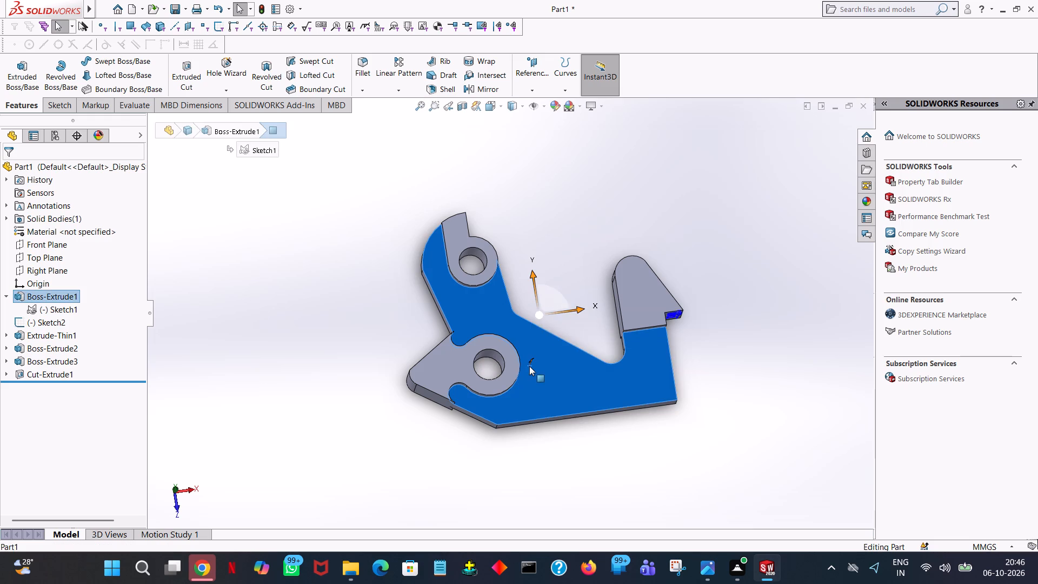
{"action": "left_click", "coordinate": [620, 300]}
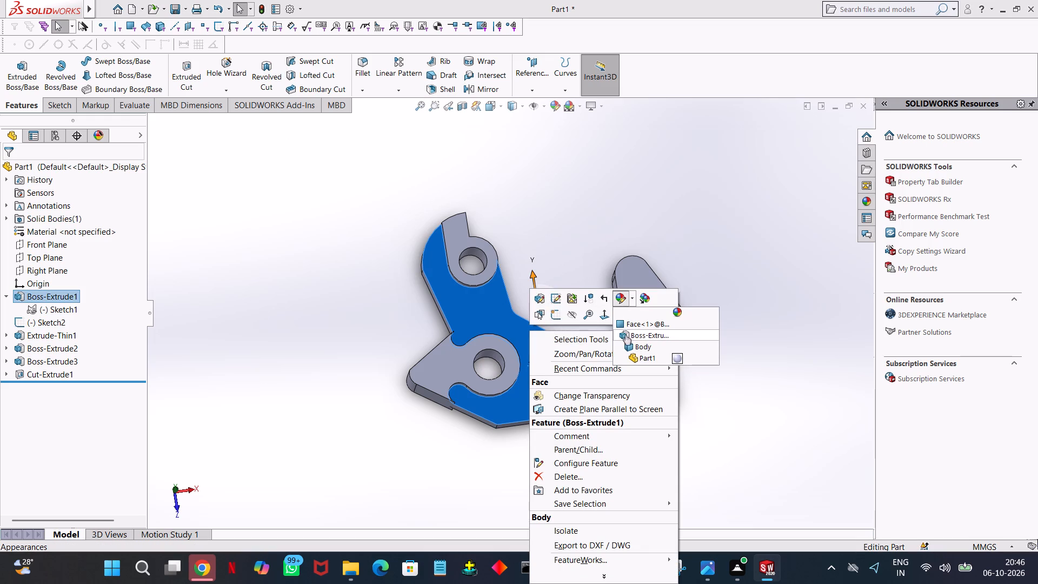
{"action": "left_click", "coordinate": [629, 352]}
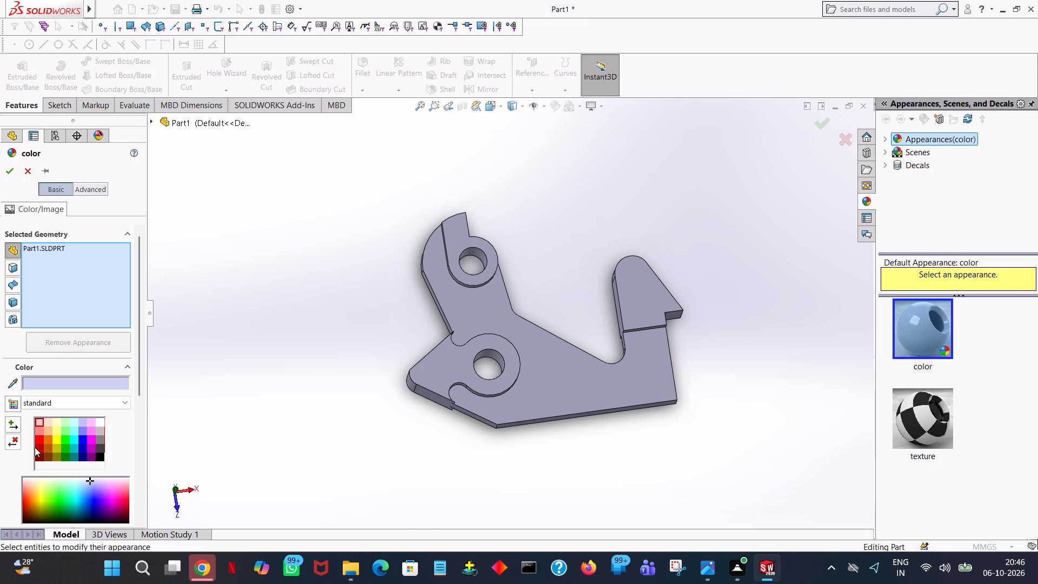
{"action": "left_click", "coordinate": [36, 441]}
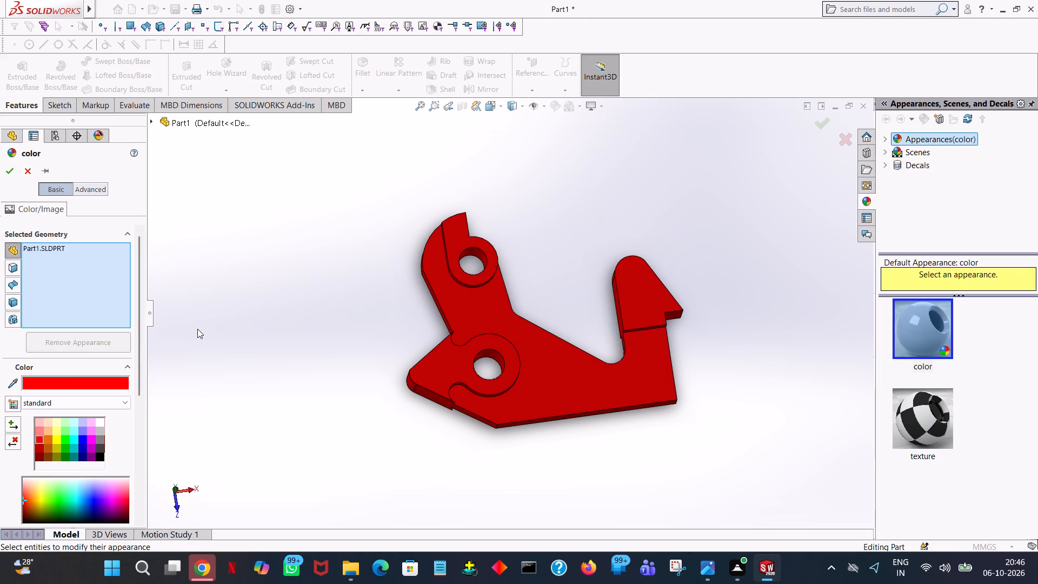
{"action": "left_click", "coordinate": [41, 431]}
{"action": "left_click", "coordinate": [4, 170]}
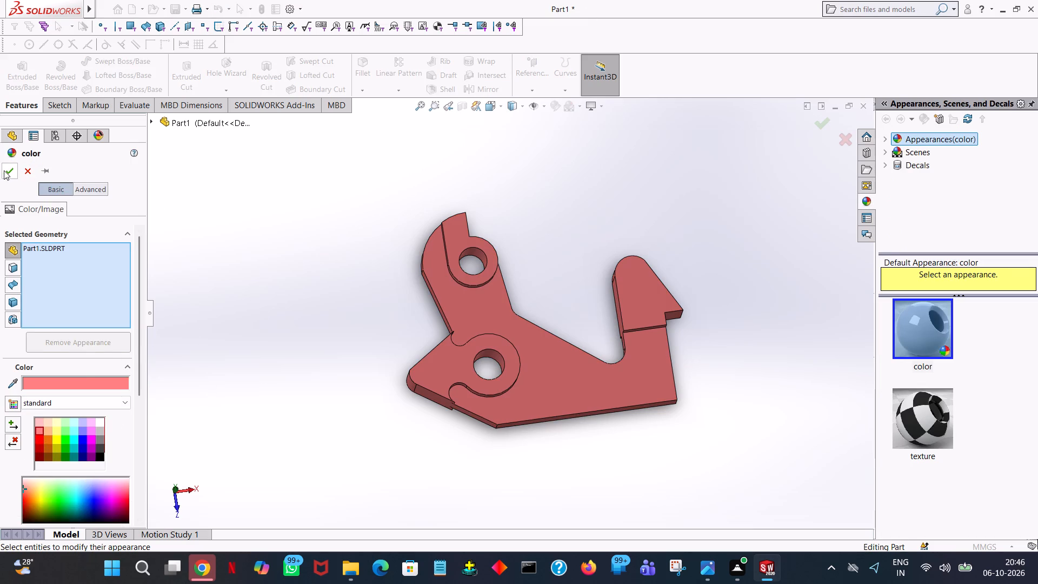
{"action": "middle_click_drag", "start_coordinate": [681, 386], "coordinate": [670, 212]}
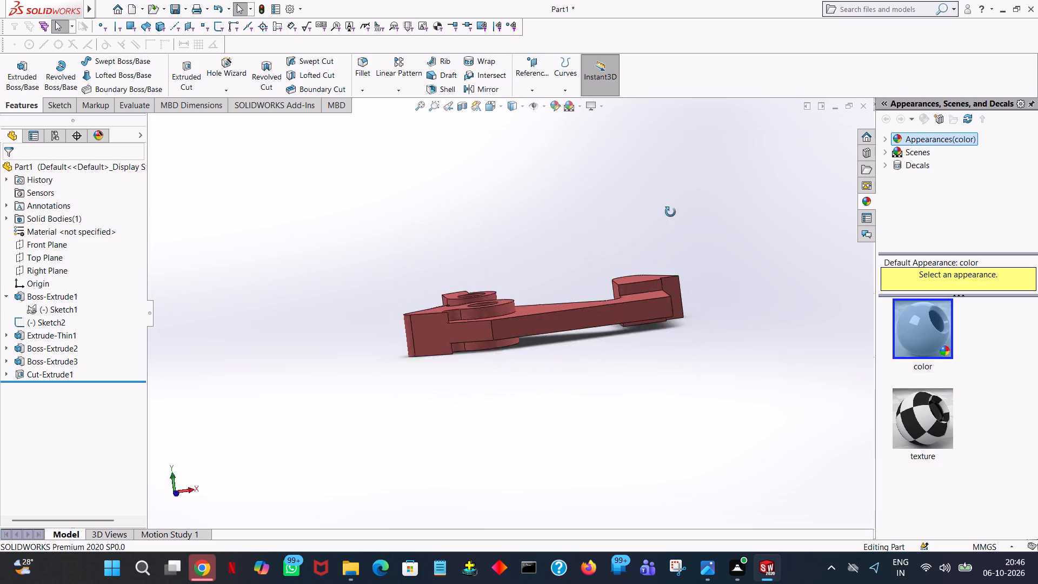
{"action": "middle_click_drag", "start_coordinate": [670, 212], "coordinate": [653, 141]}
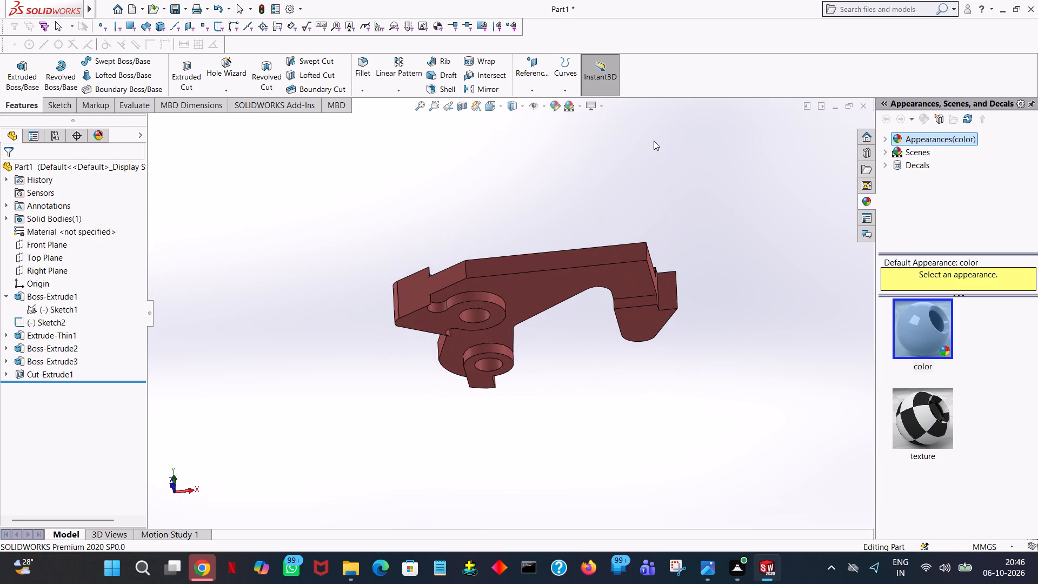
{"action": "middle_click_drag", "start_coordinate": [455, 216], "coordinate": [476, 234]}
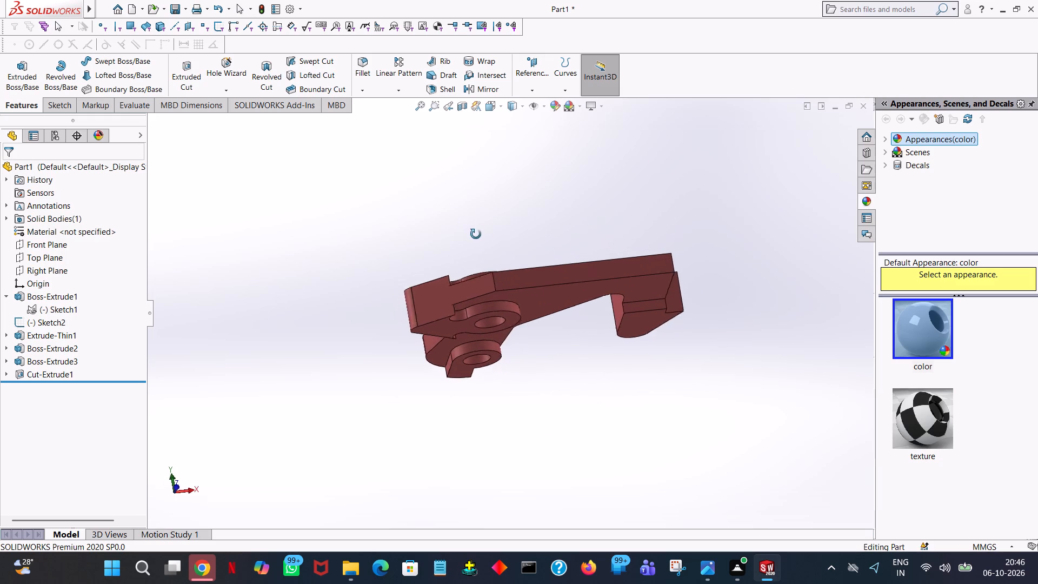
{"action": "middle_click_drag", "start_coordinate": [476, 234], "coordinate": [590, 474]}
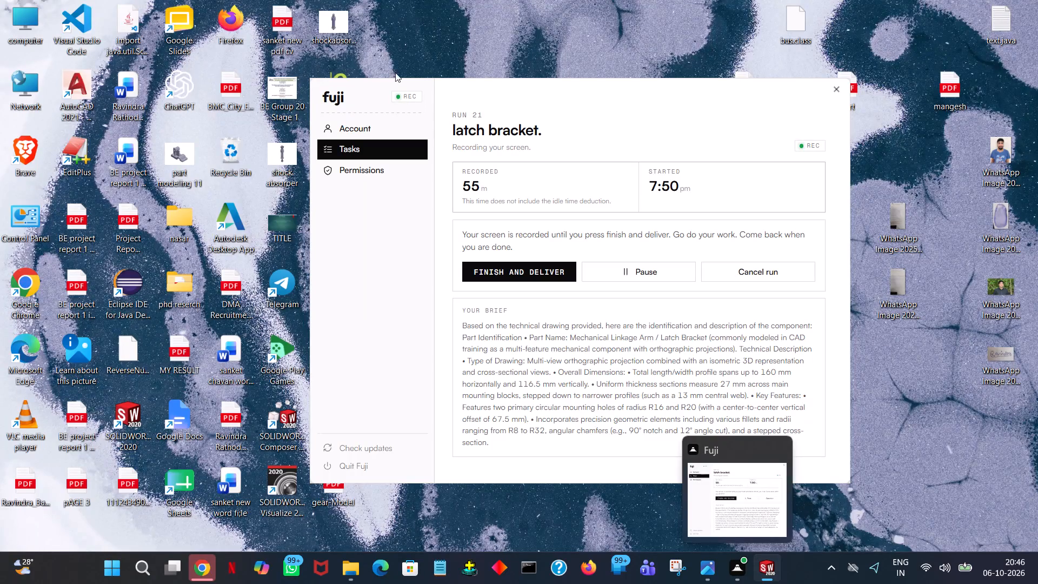
Save the part as "latch bracket" in SOLIDWORKS Part format in the "fuji new design" folder.
{"action": "left_click", "coordinate": [172, 5]}
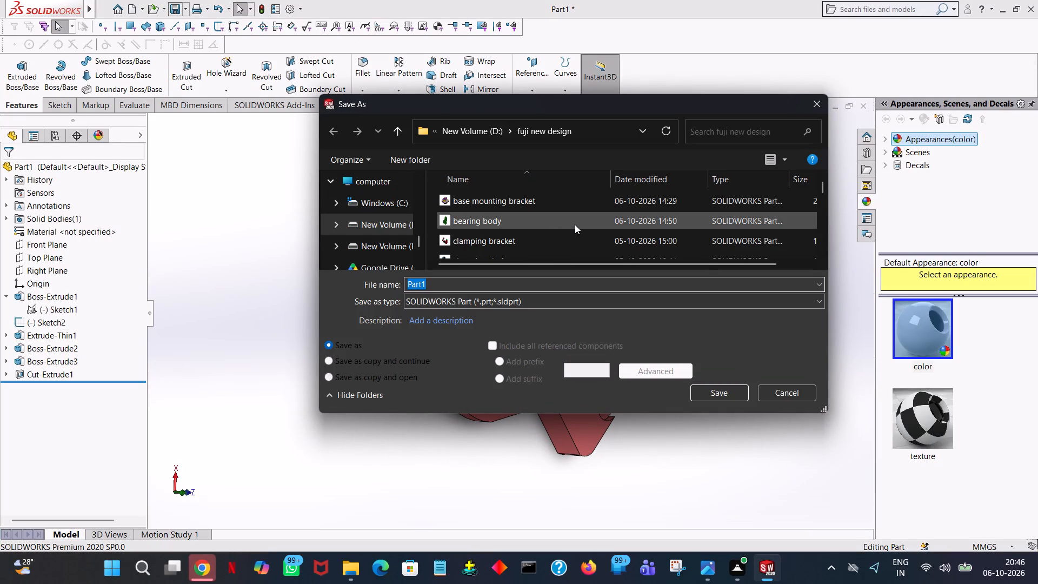
{"action": "key", "text": "l"}
{"action": "type", "text": "atch"}
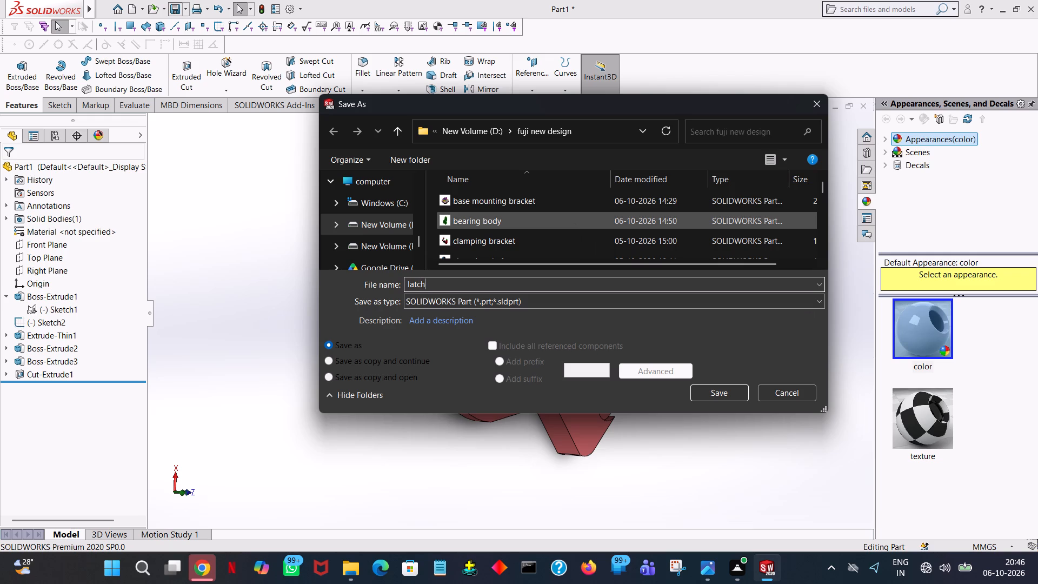
{"action": "key", "text": "space"}
{"action": "type", "text": "brac"}
{"action": "key", "text": "k"}
{"action": "key", "text": "e"}
{"action": "key", "text": "t"}
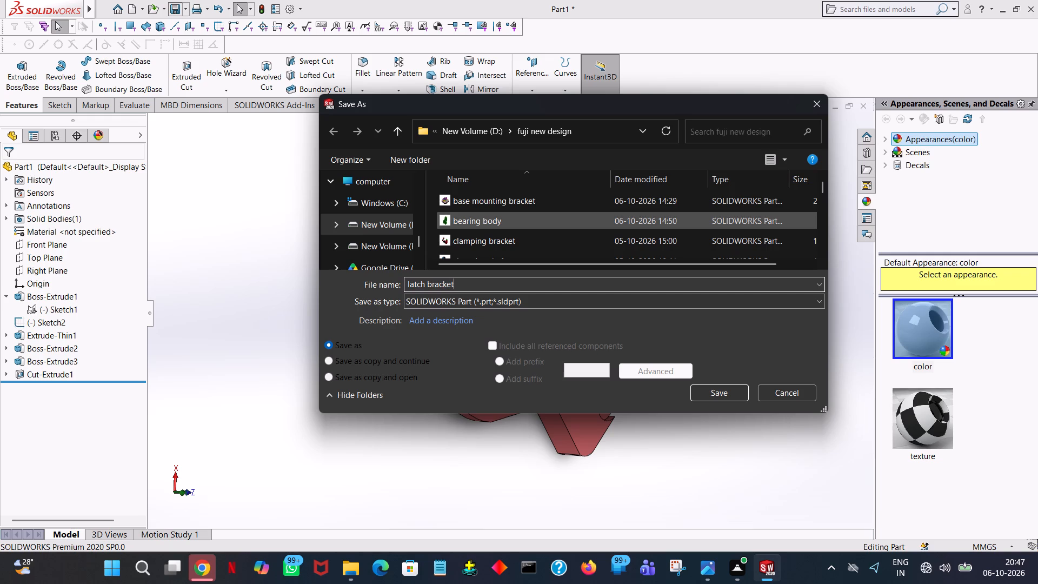
{"action": "left_click", "coordinate": [710, 392]}
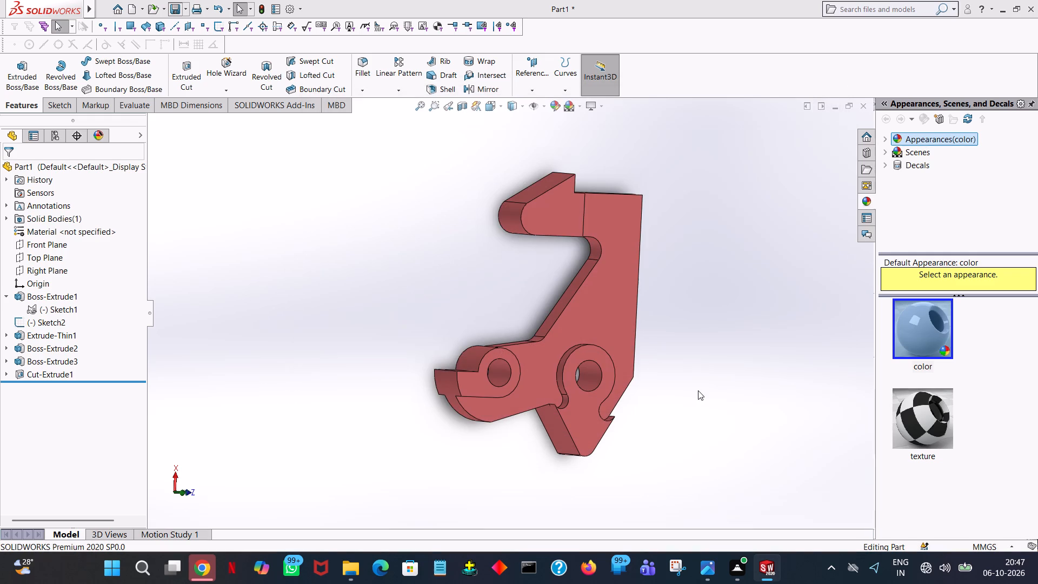
Save a copy of the latch bracket as an Adobe PDF in the "fuji new pdf" folder on drive D.
{"action": "left_click", "coordinate": [184, 10]}
{"action": "left_click", "coordinate": [196, 32]}
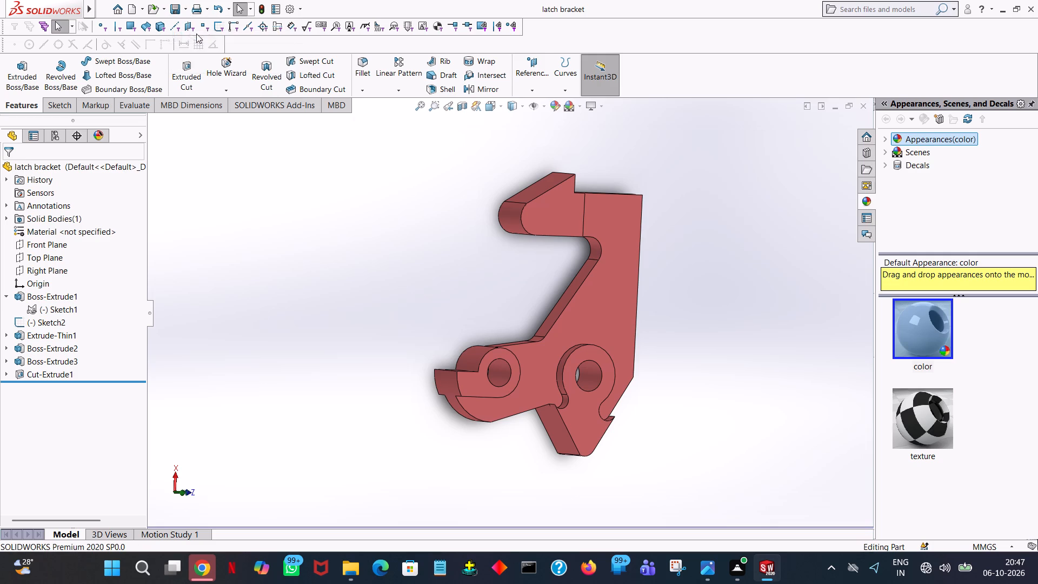
{"action": "left_click", "coordinate": [390, 131]}
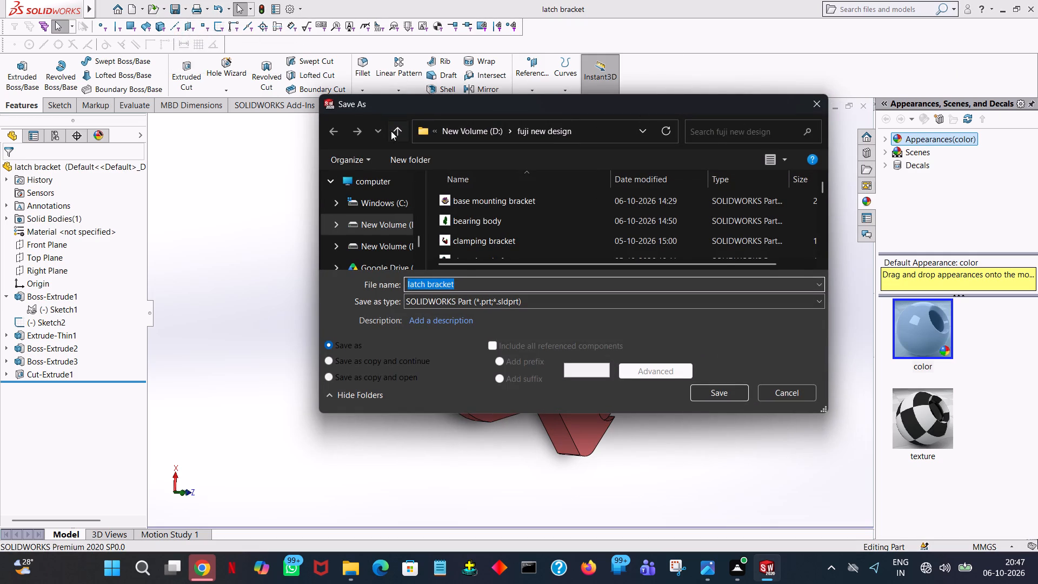
{"action": "double_click", "coordinate": [689, 221]}
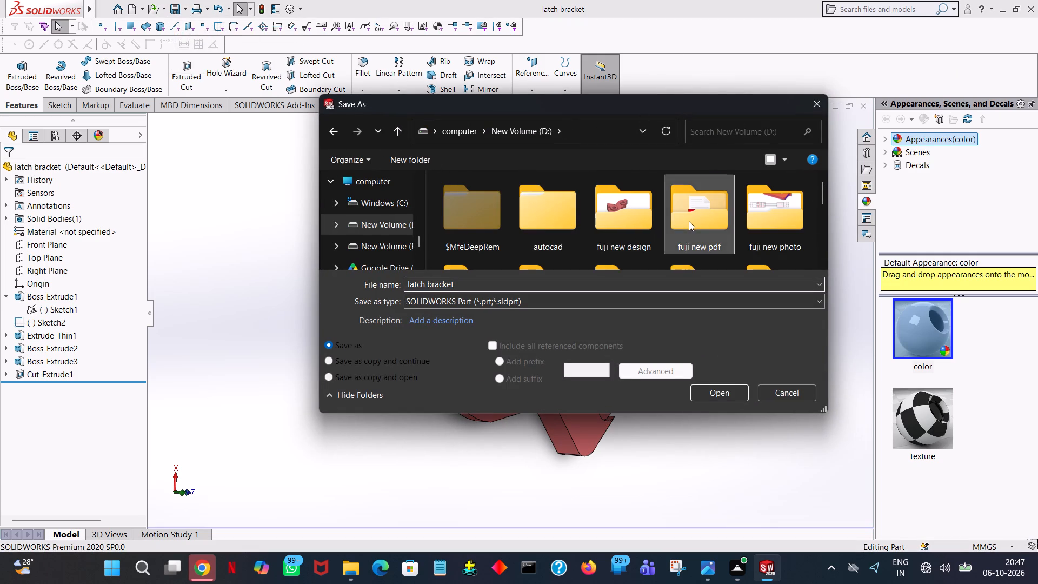
{"action": "left_click", "coordinate": [544, 306]}
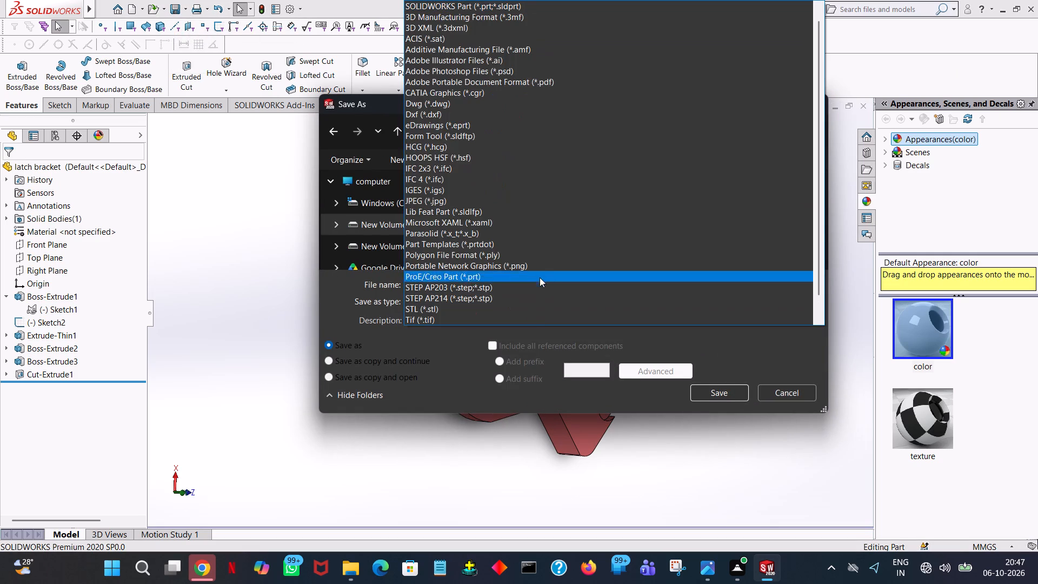
{"action": "left_click", "coordinate": [523, 79]}
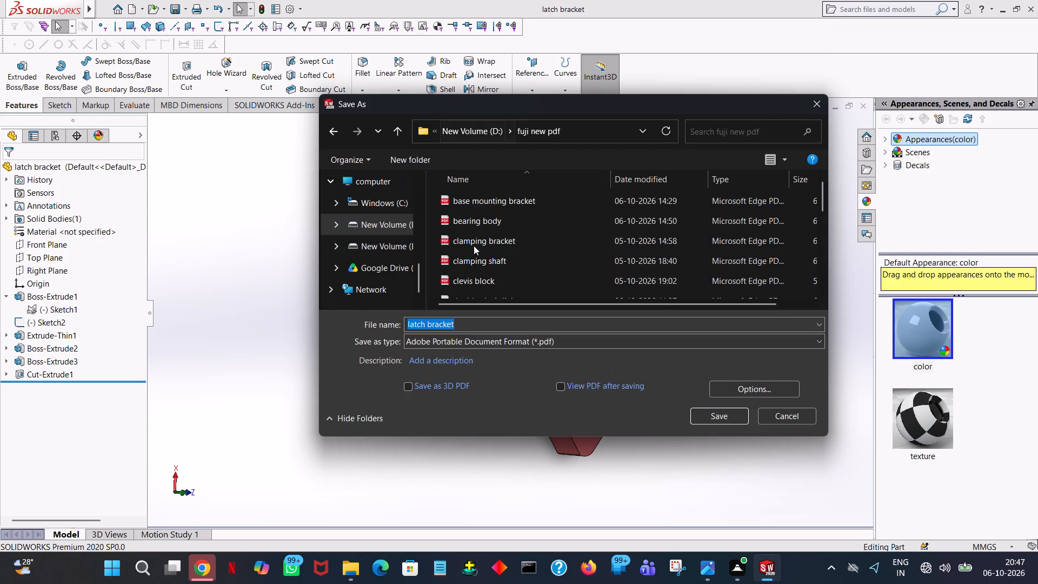
{"action": "left_click", "coordinate": [727, 417]}
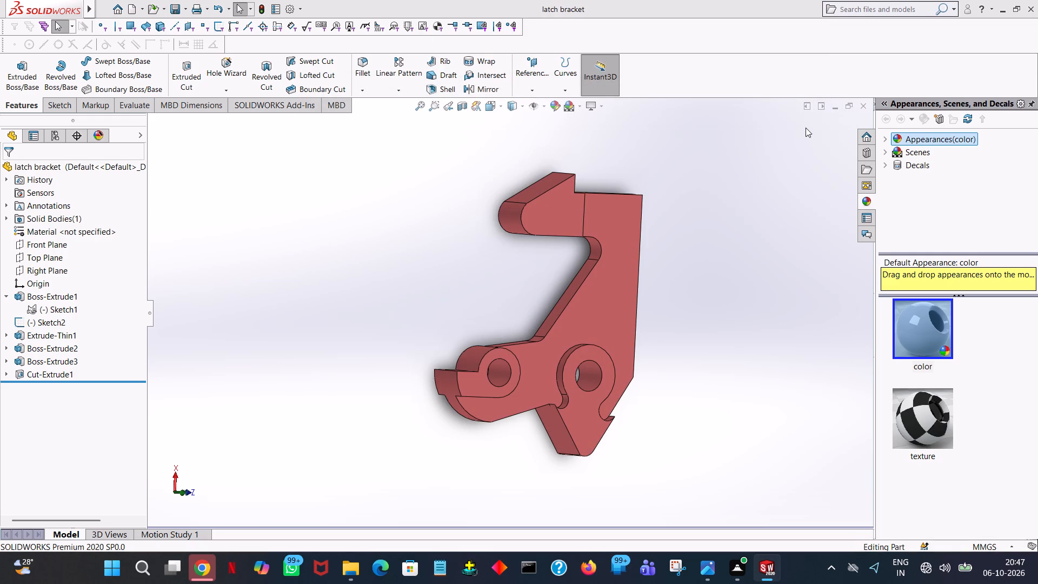